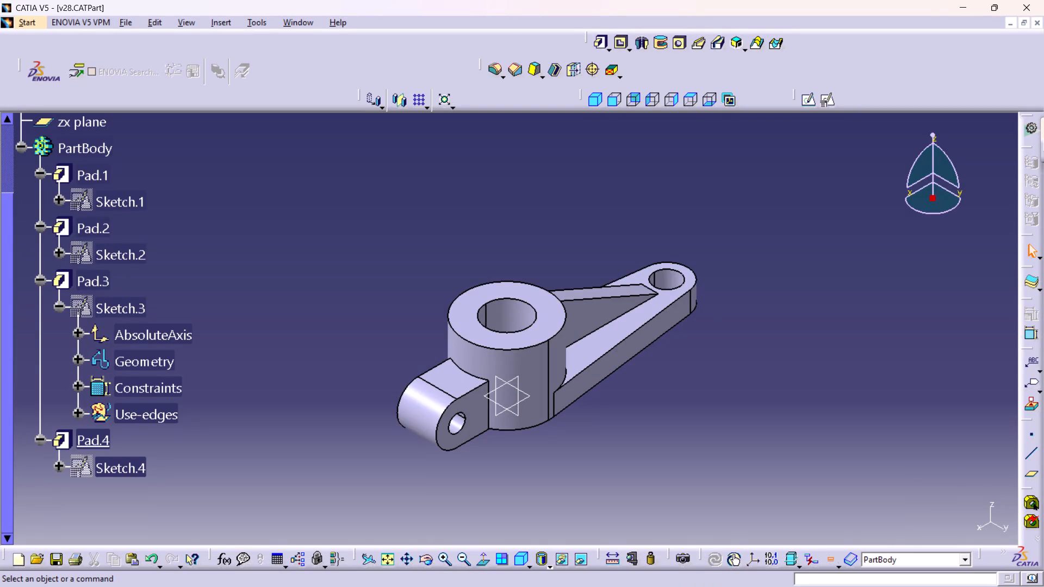
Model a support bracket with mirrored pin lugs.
Create a new part in the Part Design workbench with the default part name and hybrid design enabled.
left_click(30, 24)
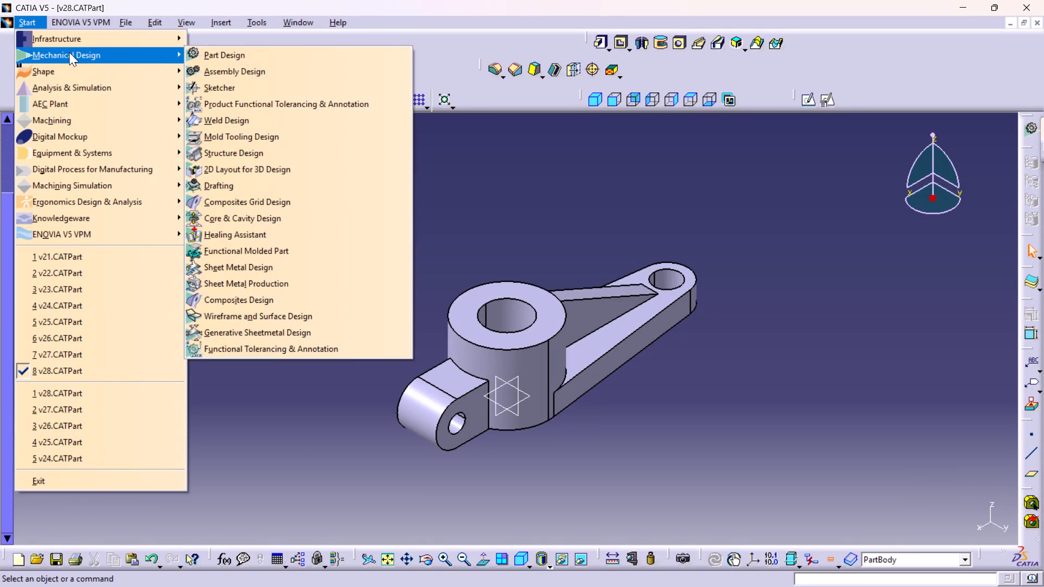
left_click(207, 60)
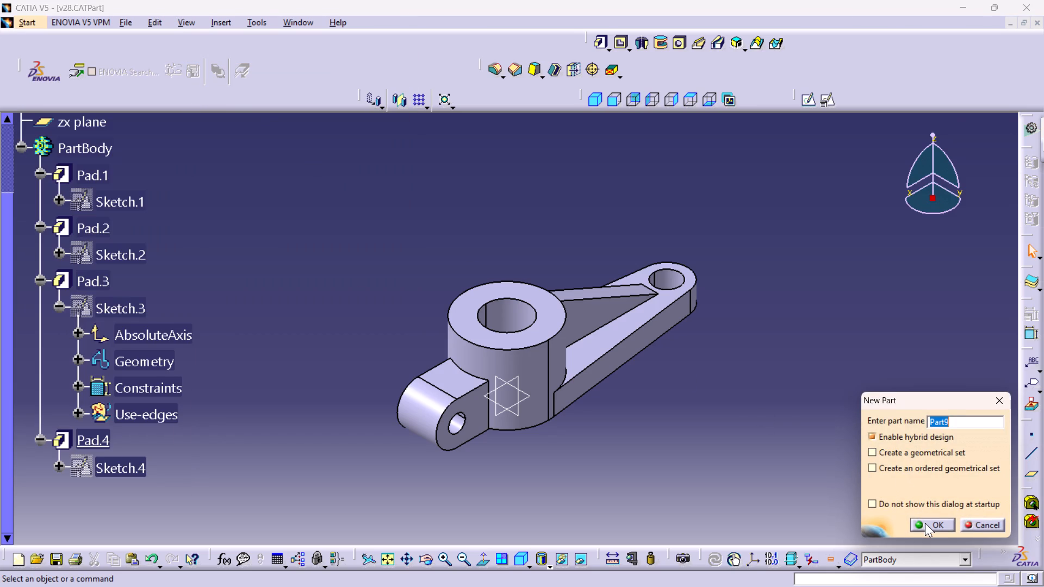
left_click(925, 523)
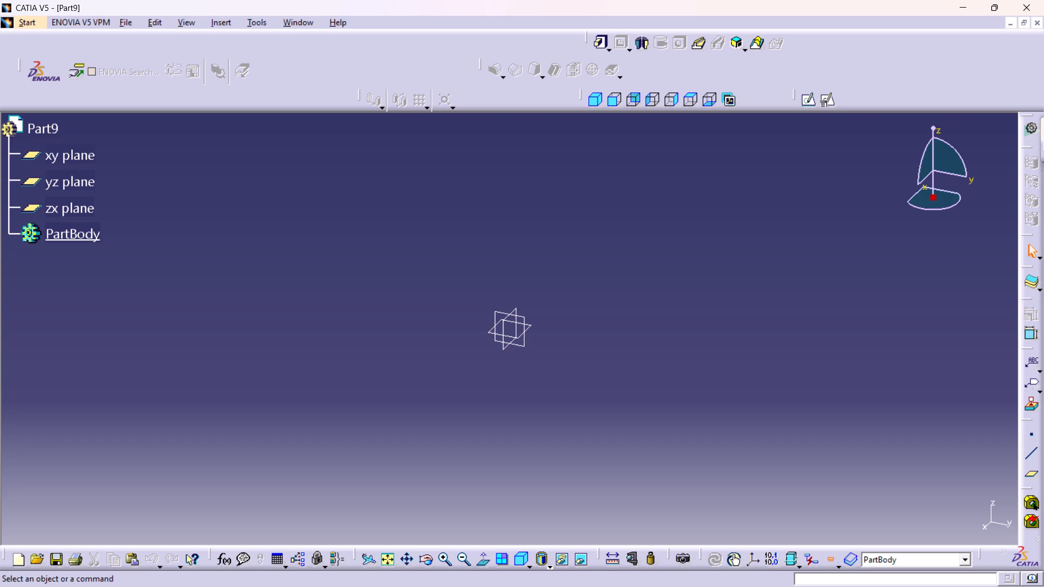
Start a positioned sketch on the zx plane using the default positioning.
left_click(503, 347)
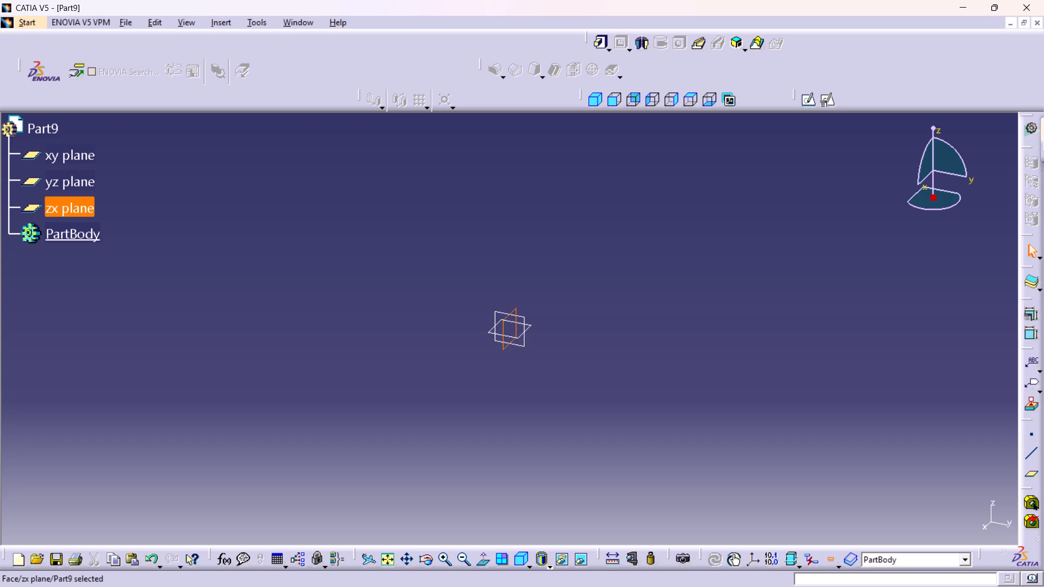
left_click(831, 99)
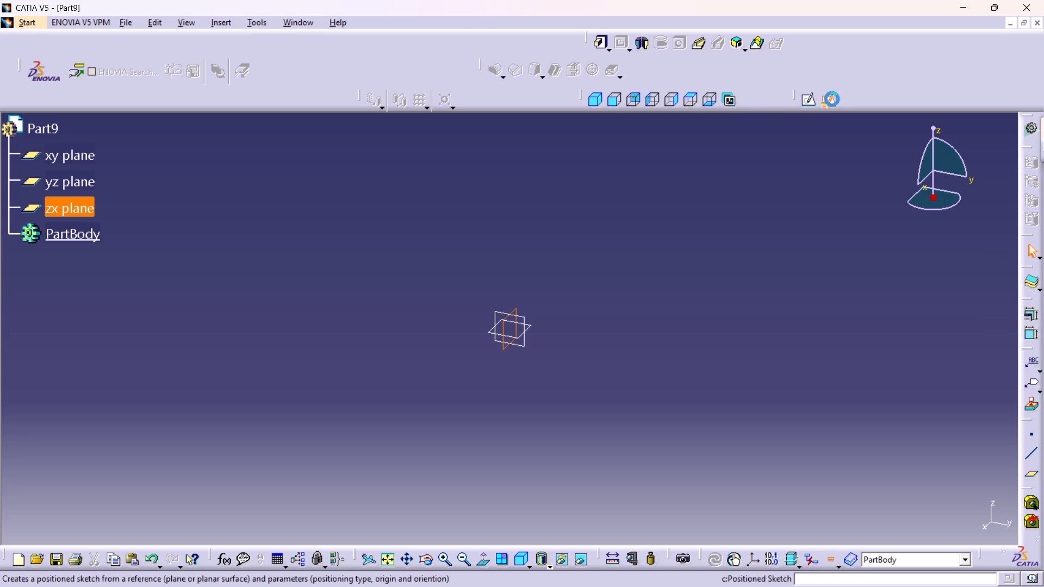
left_click(925, 526)
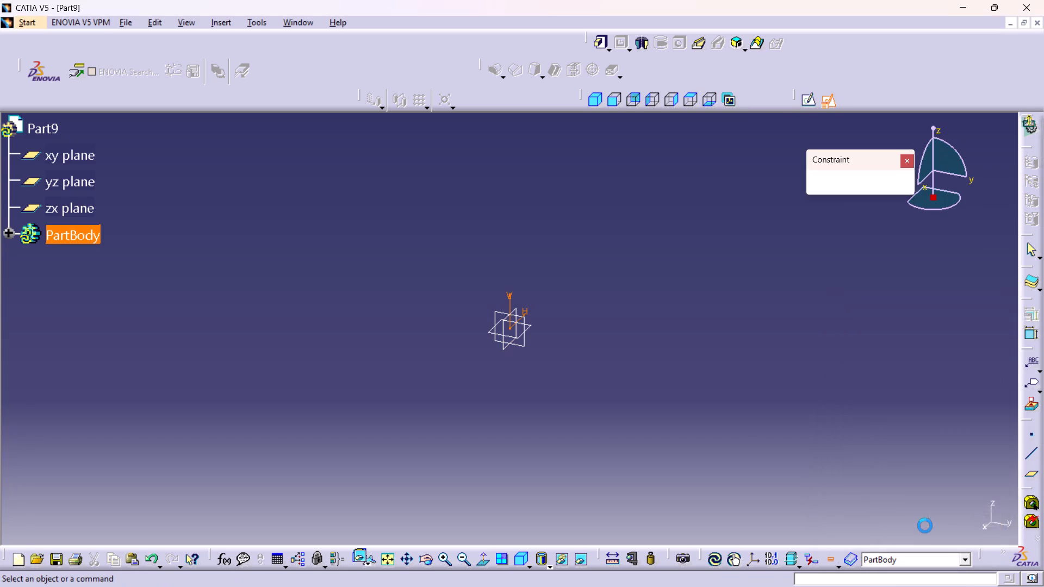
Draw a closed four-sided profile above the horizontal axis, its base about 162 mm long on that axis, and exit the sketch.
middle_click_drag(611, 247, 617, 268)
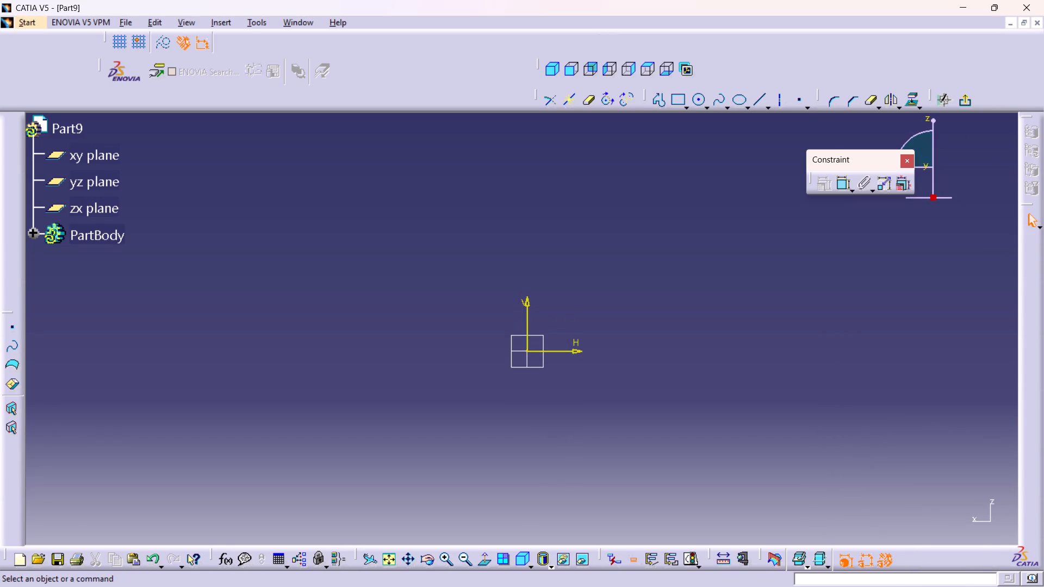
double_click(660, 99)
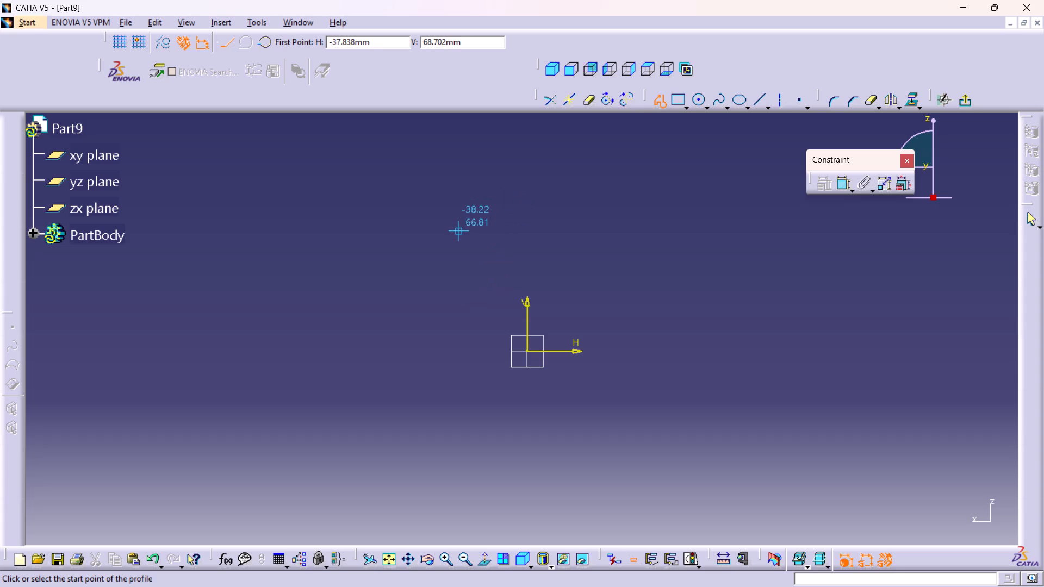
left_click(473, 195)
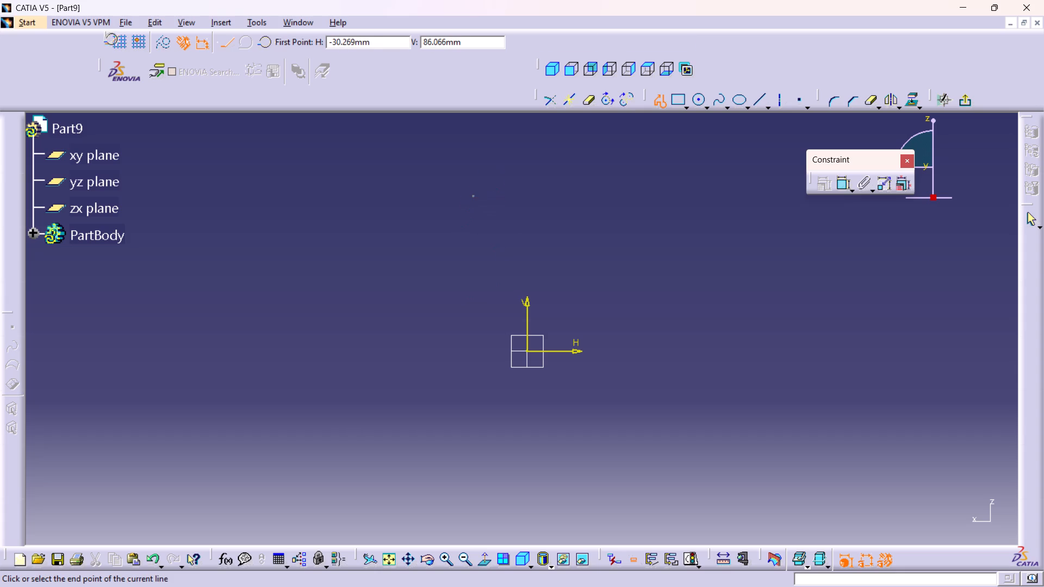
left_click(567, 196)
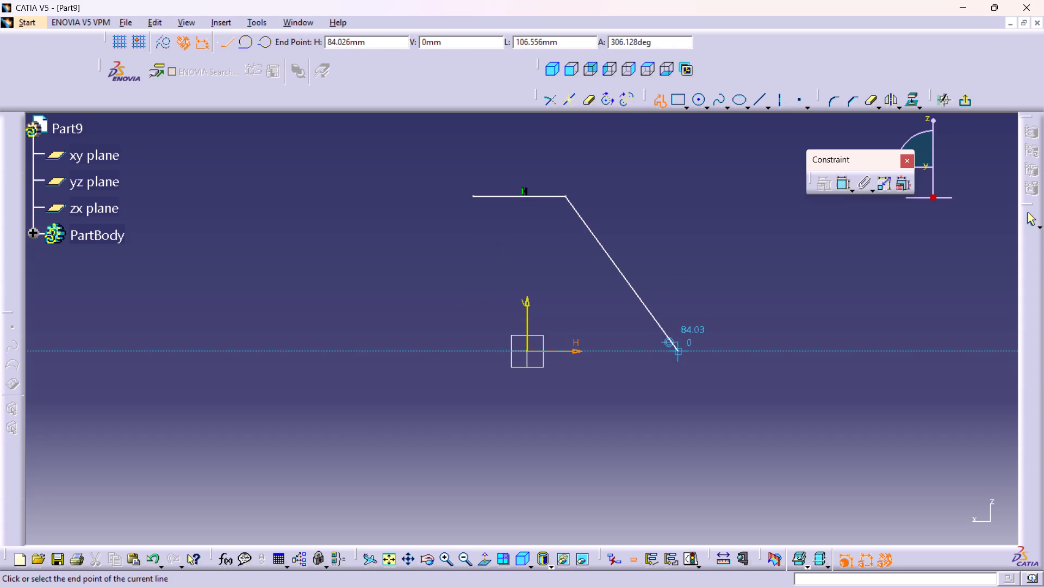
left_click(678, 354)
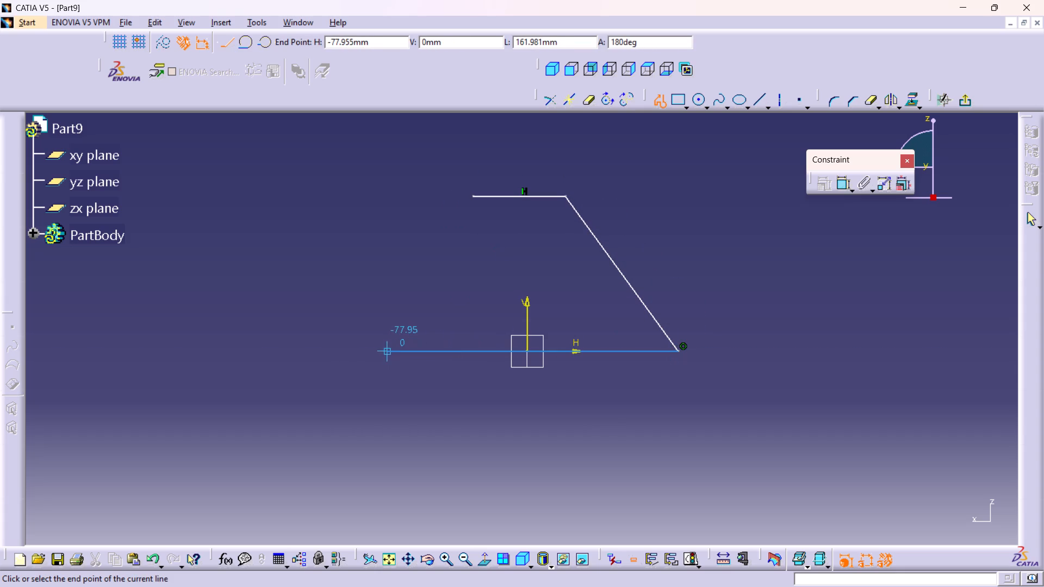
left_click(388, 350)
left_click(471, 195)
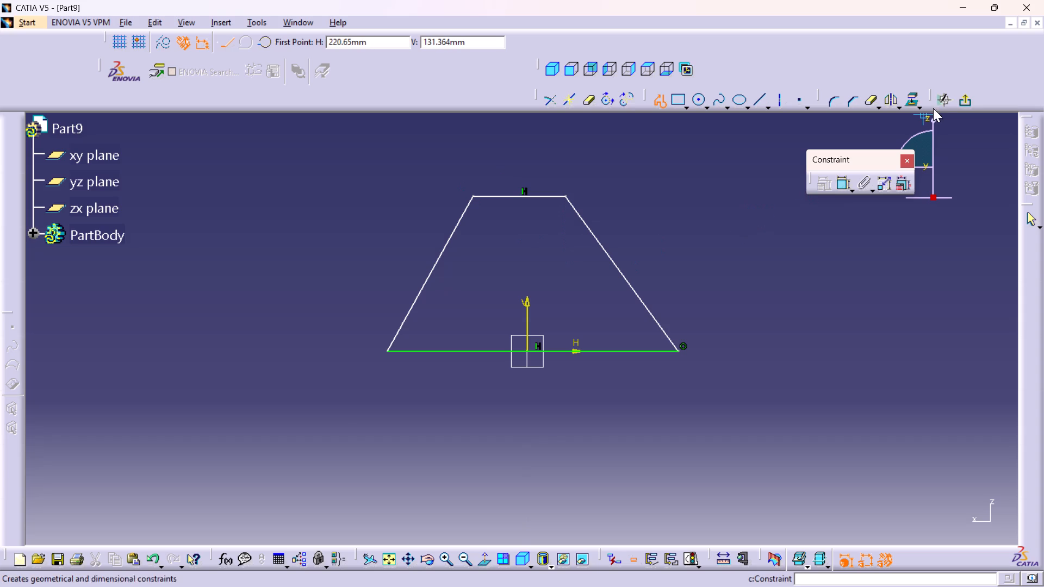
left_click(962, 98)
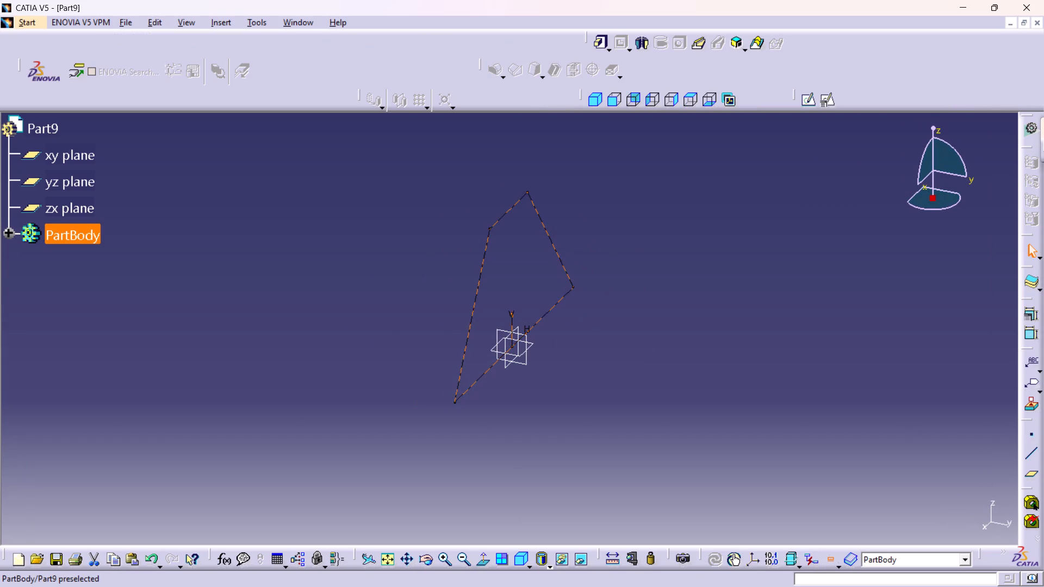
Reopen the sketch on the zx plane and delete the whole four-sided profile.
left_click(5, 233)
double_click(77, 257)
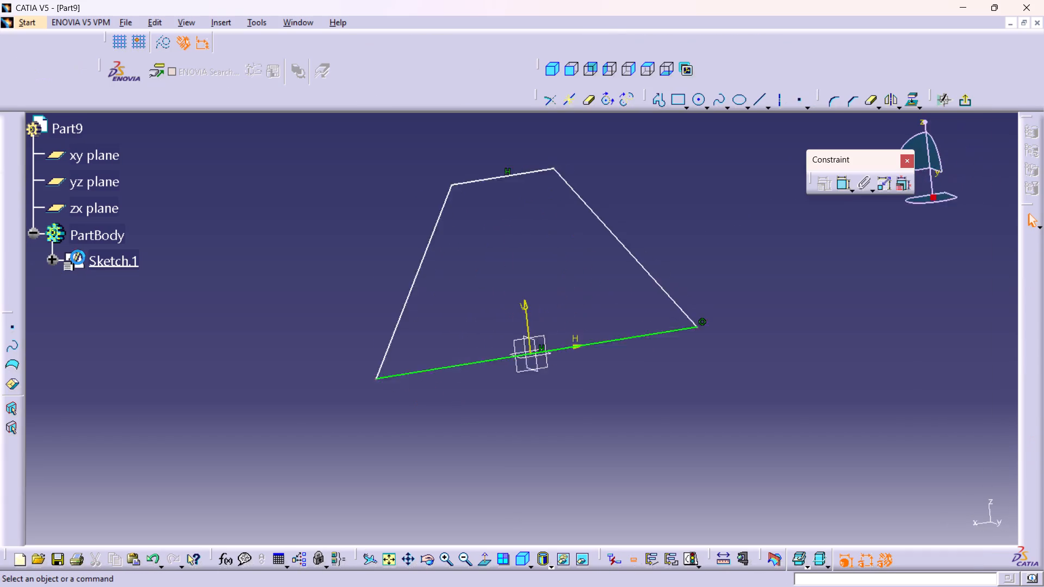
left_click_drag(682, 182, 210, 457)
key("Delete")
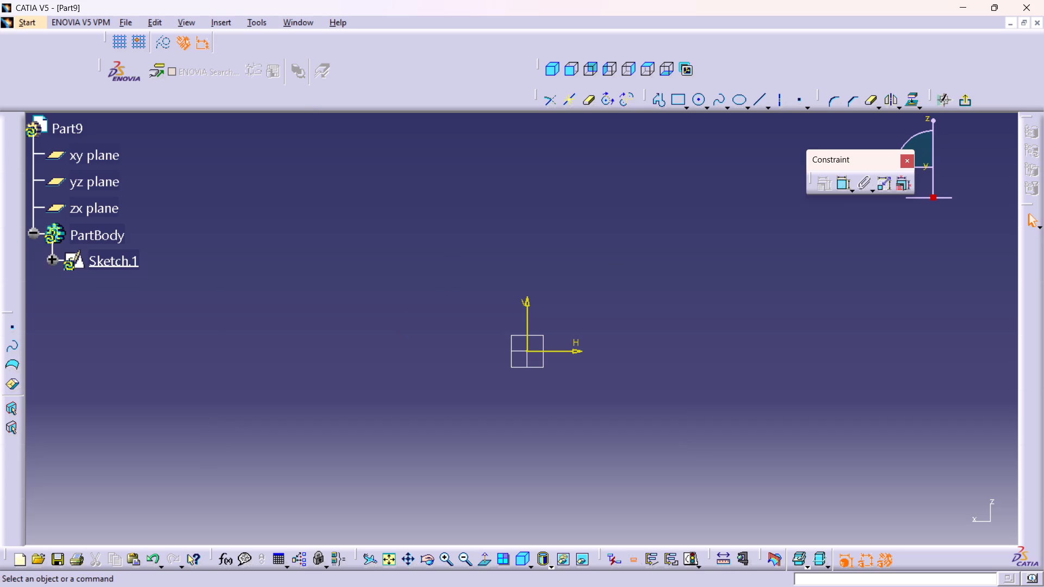
Draw two concentric circles centred on the sketch origin, about 102 mm and 57 mm in diameter.
middle_click_drag(744, 232, 712, 188)
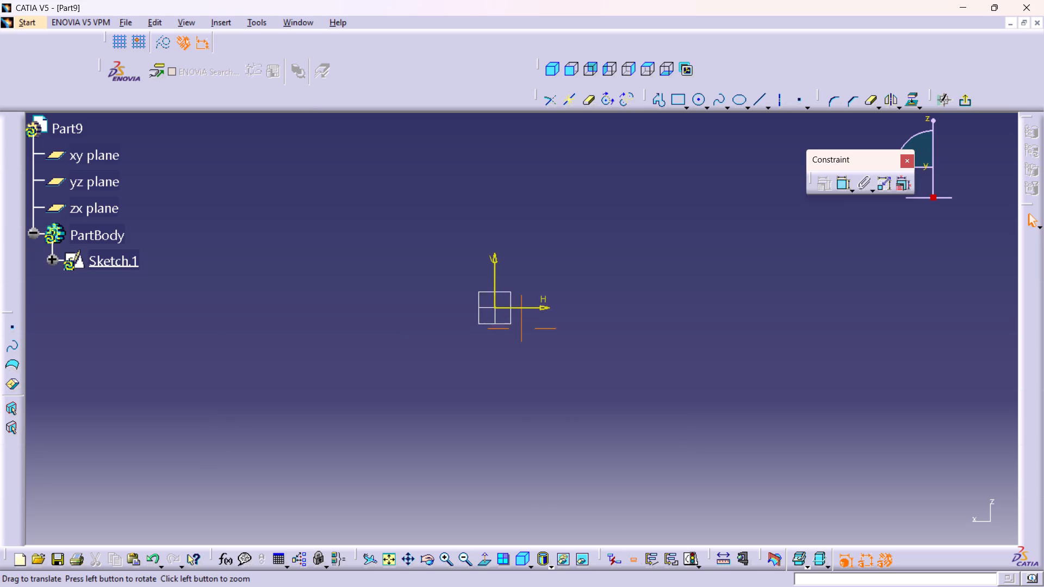
middle_click_drag(712, 188, 707, 171)
middle_click_drag(646, 207, 650, 189)
middle_click_drag(620, 216, 639, 197)
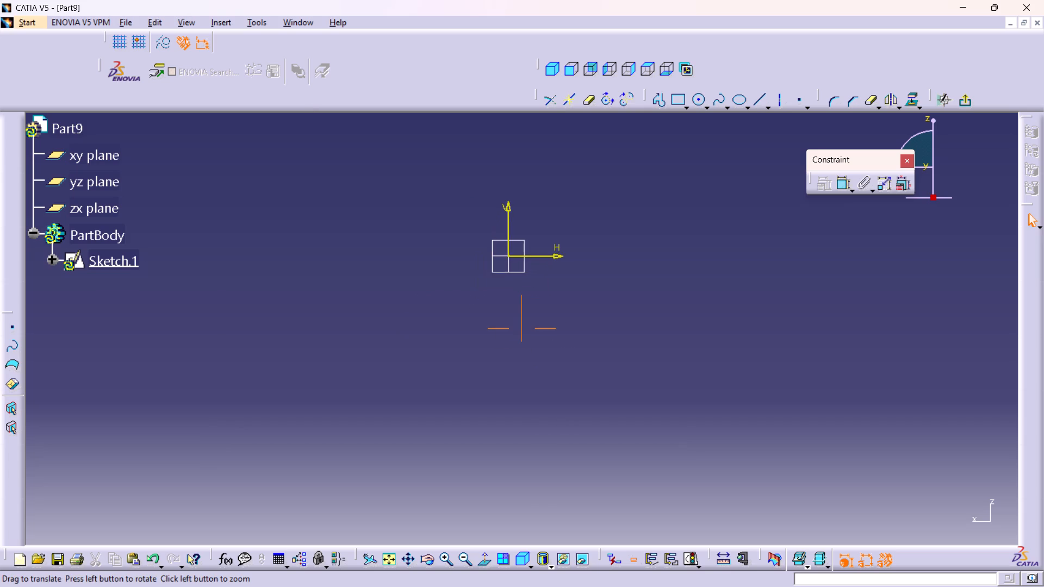
middle_click_drag(639, 197, 622, 203)
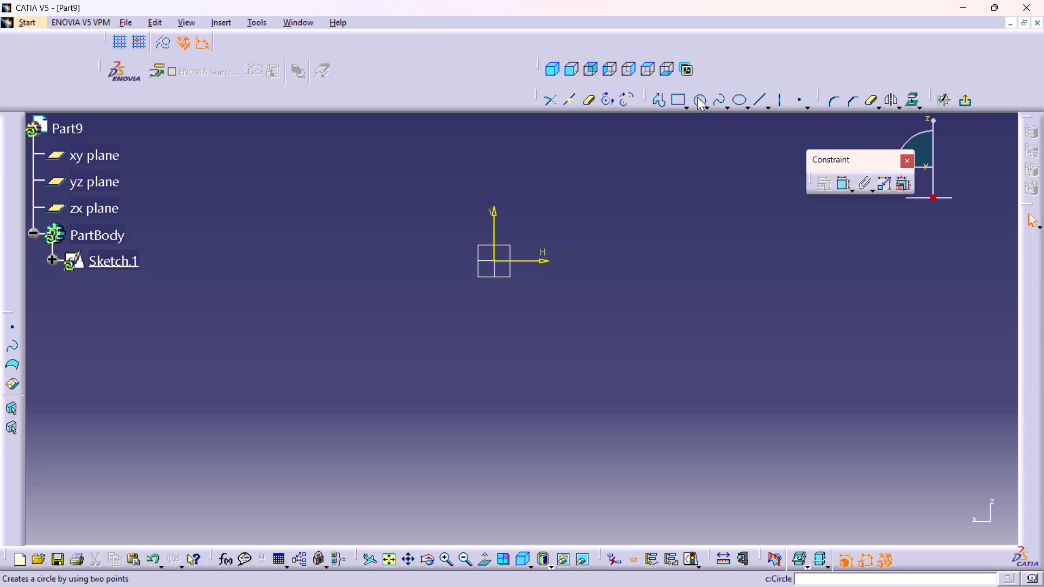
left_click(698, 97)
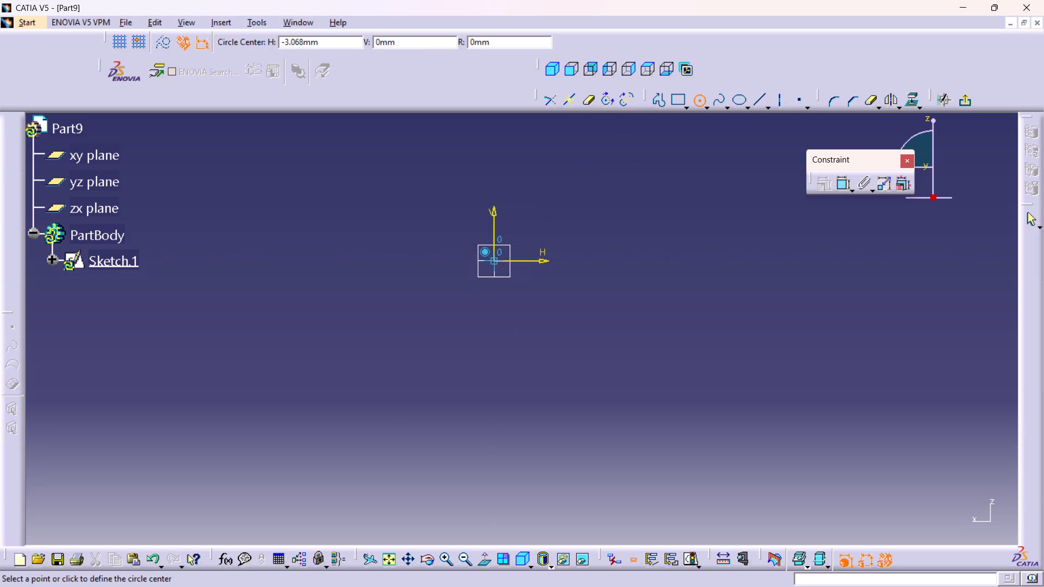
left_click(496, 260)
left_click(579, 301)
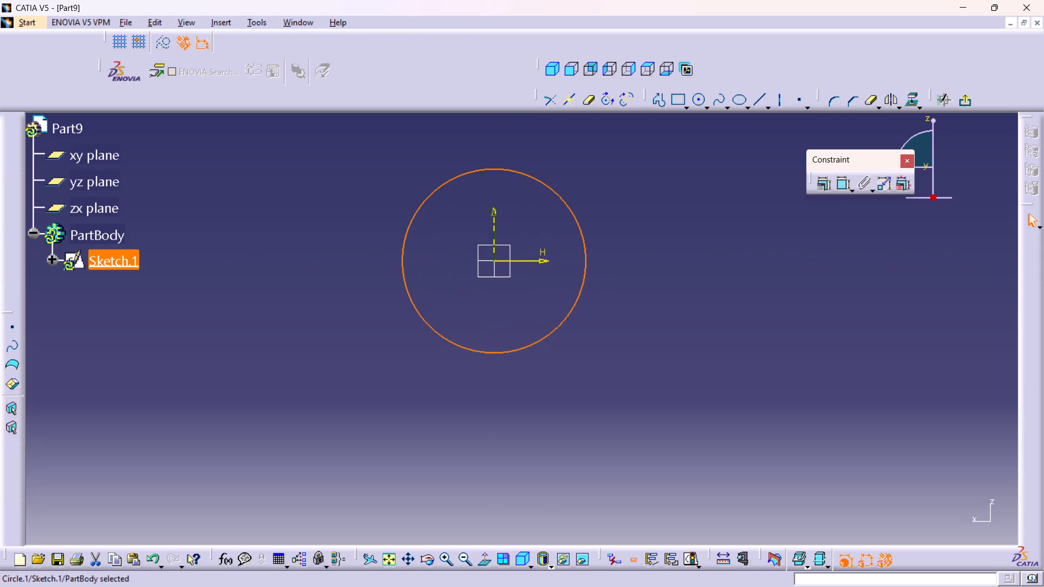
double_click(700, 96)
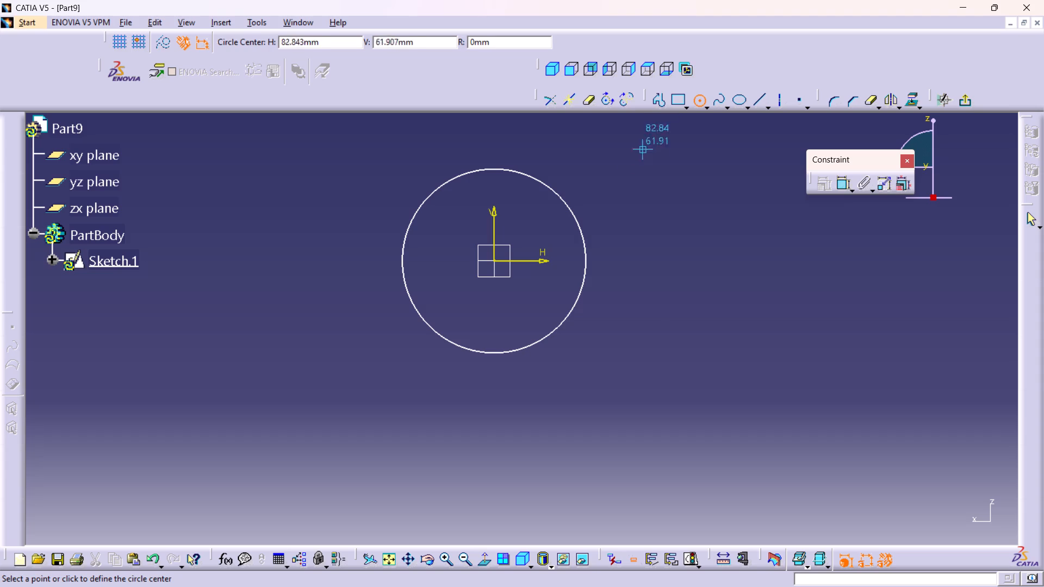
left_click(496, 259)
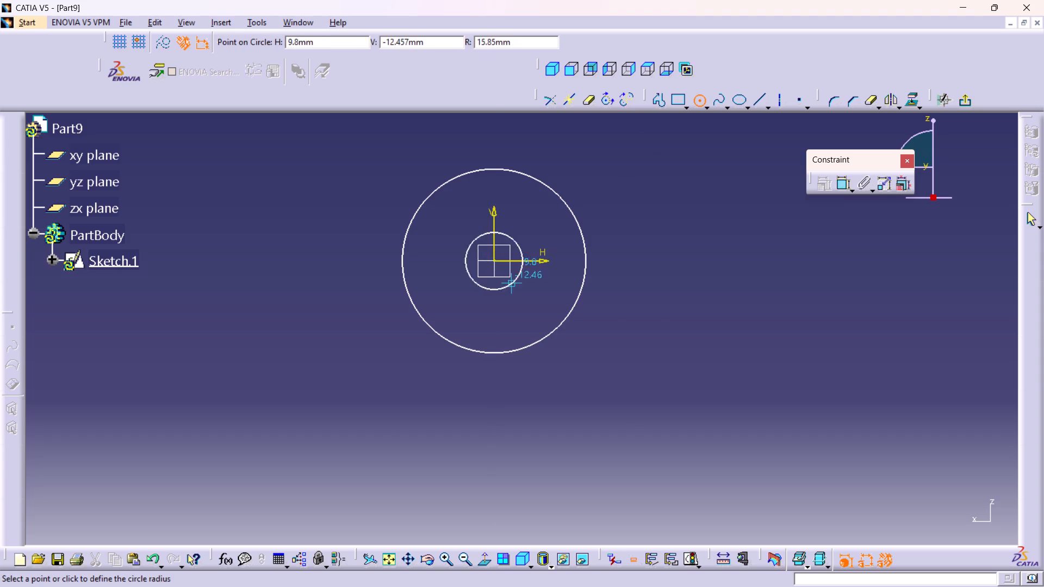
left_click(519, 308)
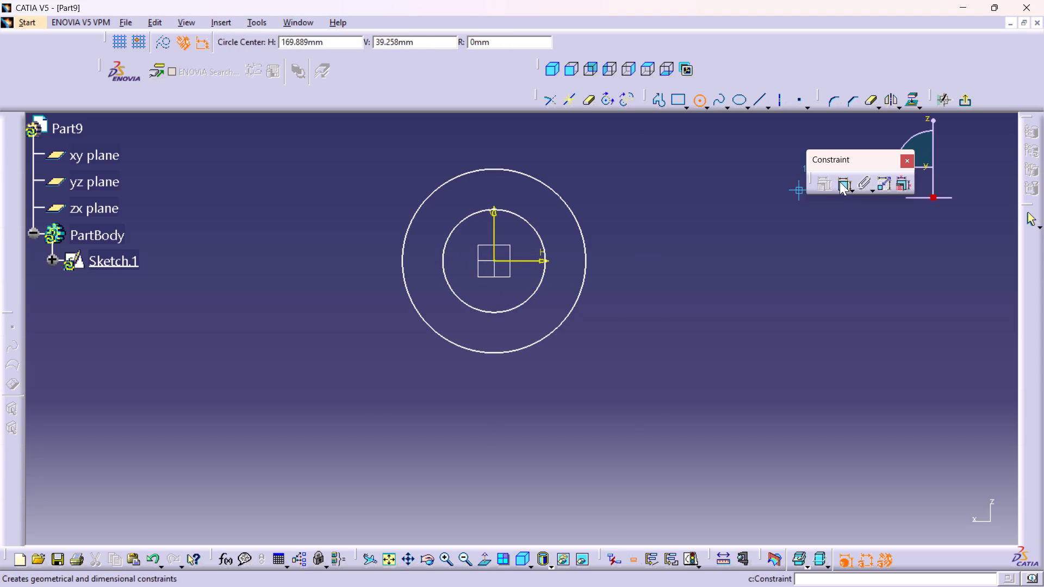
Add a diameter dimension to the outer circle and to the inner circle.
double_click(840, 182)
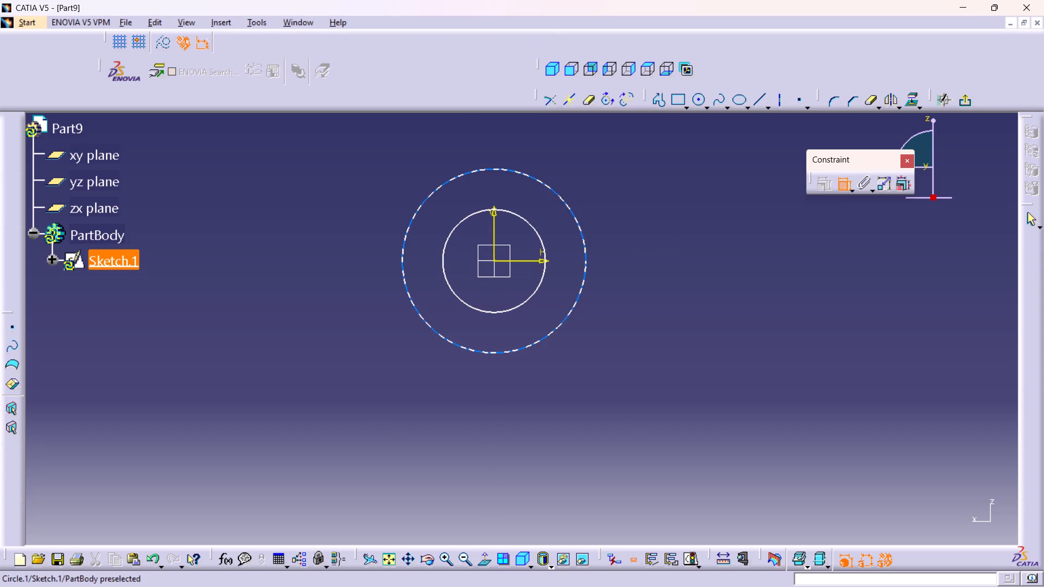
left_click(586, 249)
left_click(686, 190)
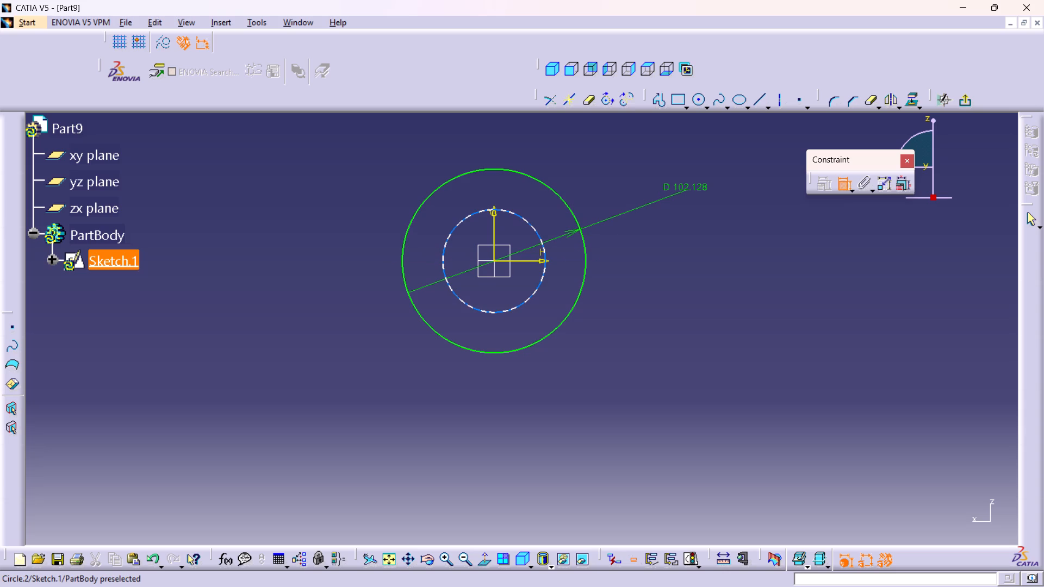
left_click(538, 285)
left_click(663, 251)
Set the outer circle's diameter to 40 mm and the inner circle's to 20 mm, and exit the sketch.
double_click(682, 187)
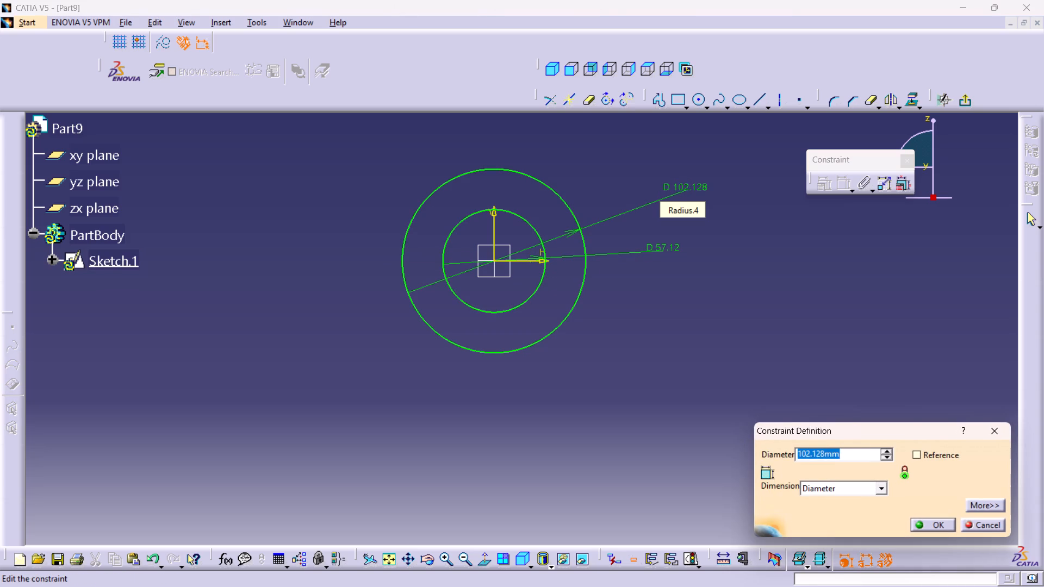
type("40")
key("Return")
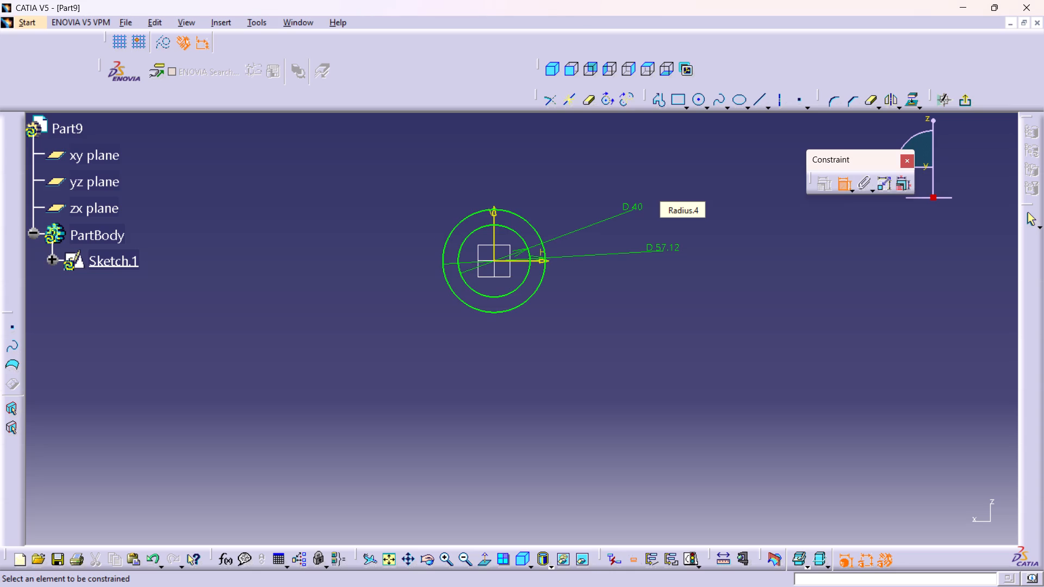
double_click(653, 246)
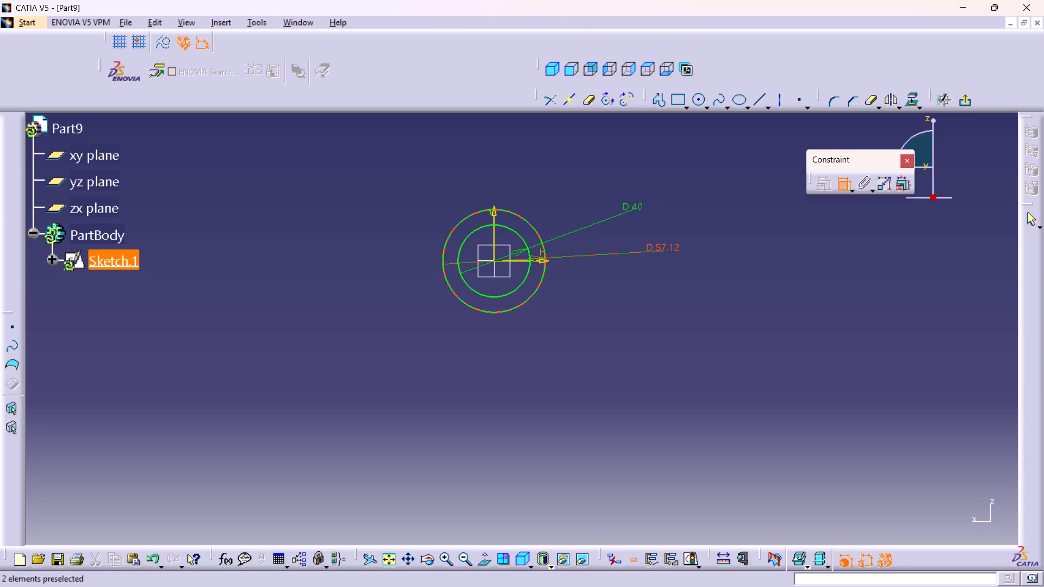
type("20")
key("Return")
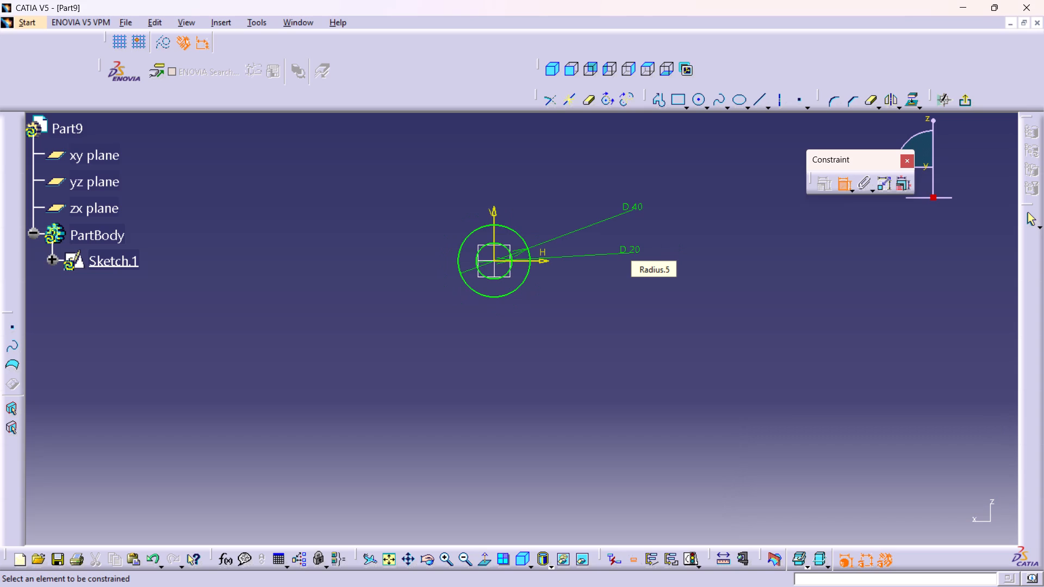
middle_click_drag(564, 305, 559, 259)
right_click(564, 305)
middle_click_drag(576, 284, 596, 315)
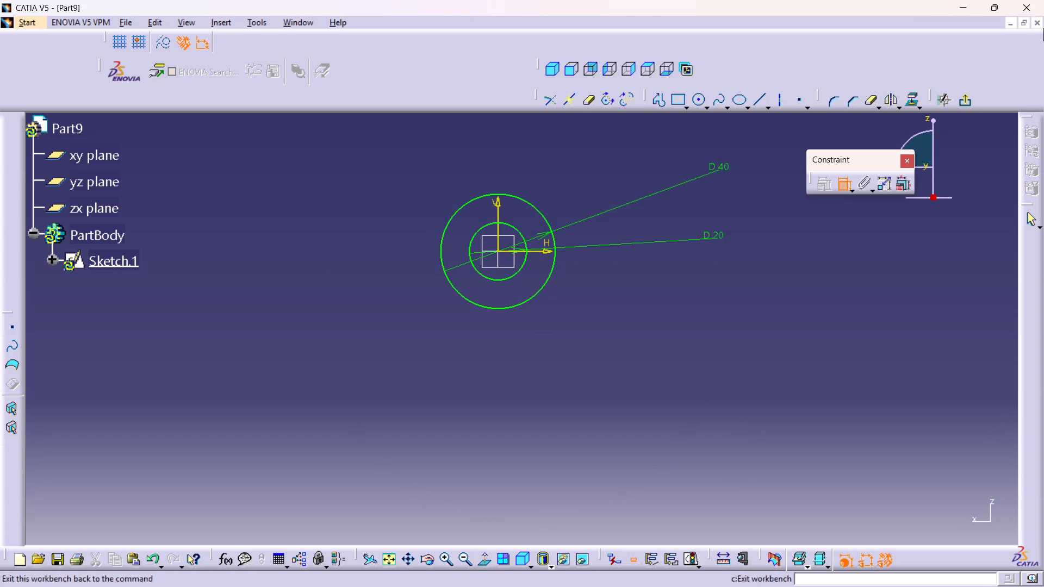
left_click(972, 99)
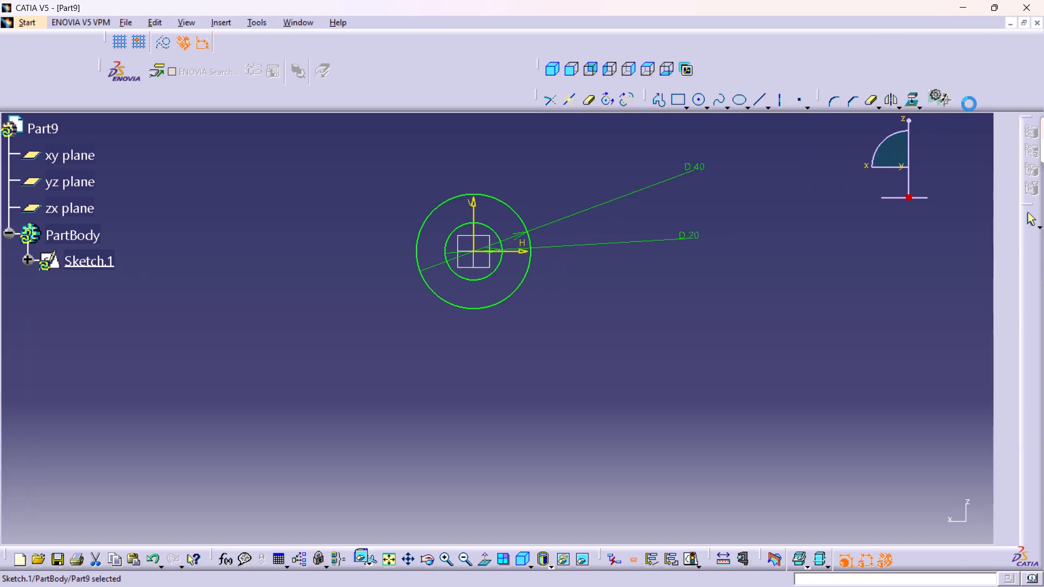
Pad the two-circle sketch into a ring with a length of 10 mm and mirrored extent.
left_click(600, 46)
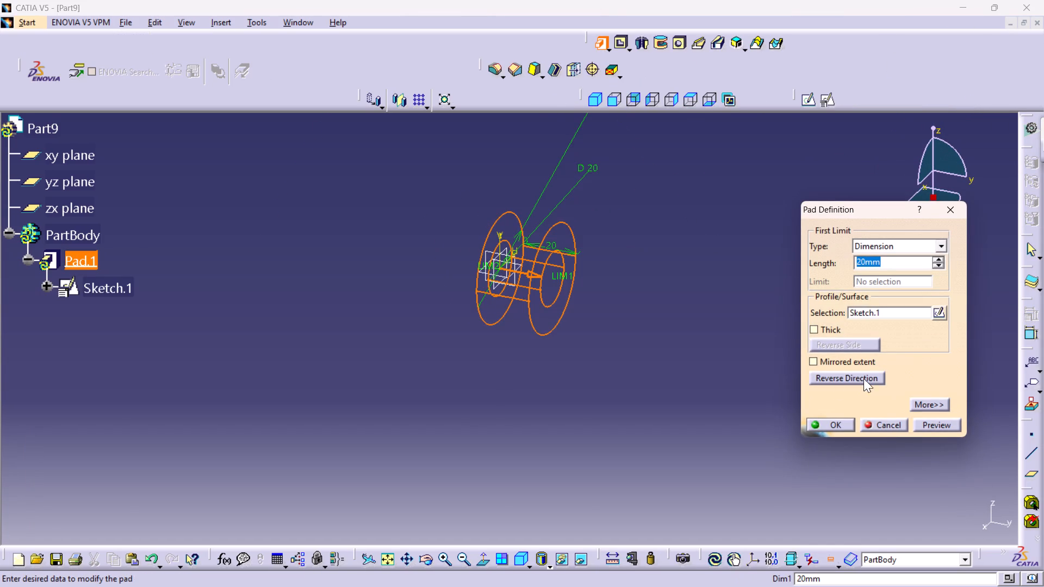
left_click(824, 362)
double_click(890, 256)
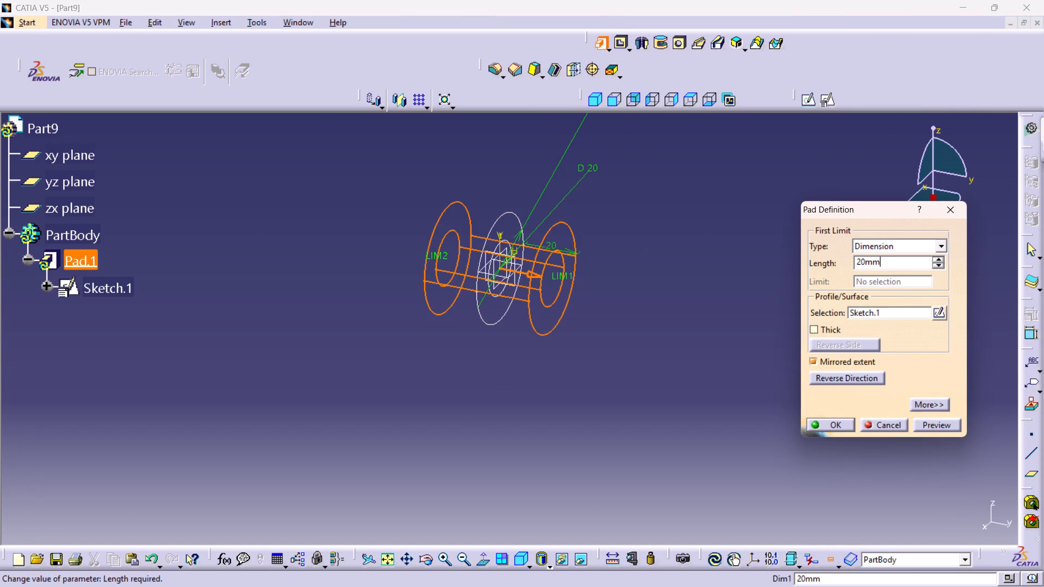
type("10")
key("Return")
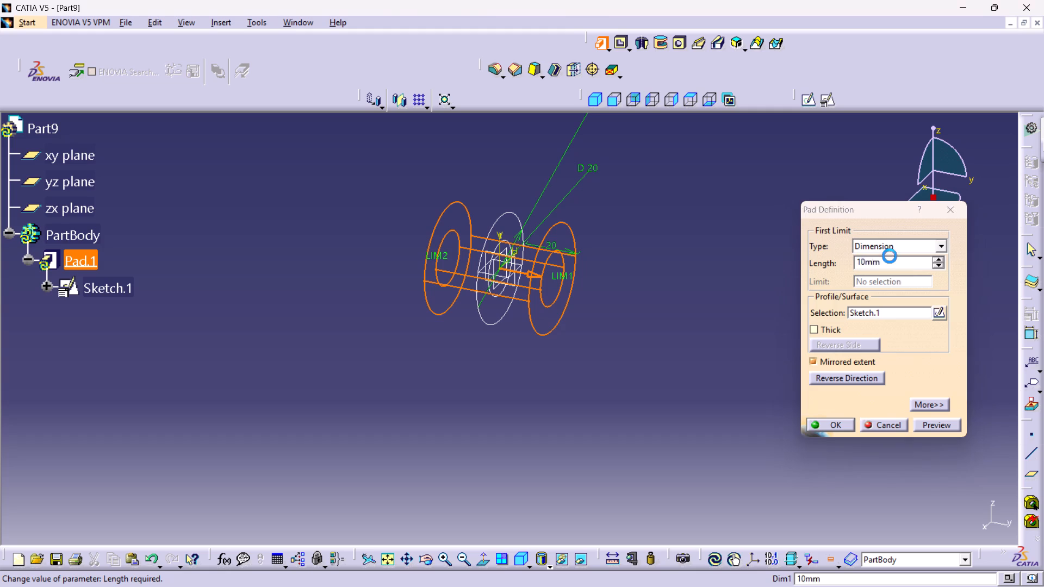
left_click(604, 380)
Create a positioned sketch on the flat end face of the ring, with implicit origin and orientation.
middle_click_drag(458, 358, 575, 354)
right_click_drag(458, 358, 574, 354)
left_click(494, 302)
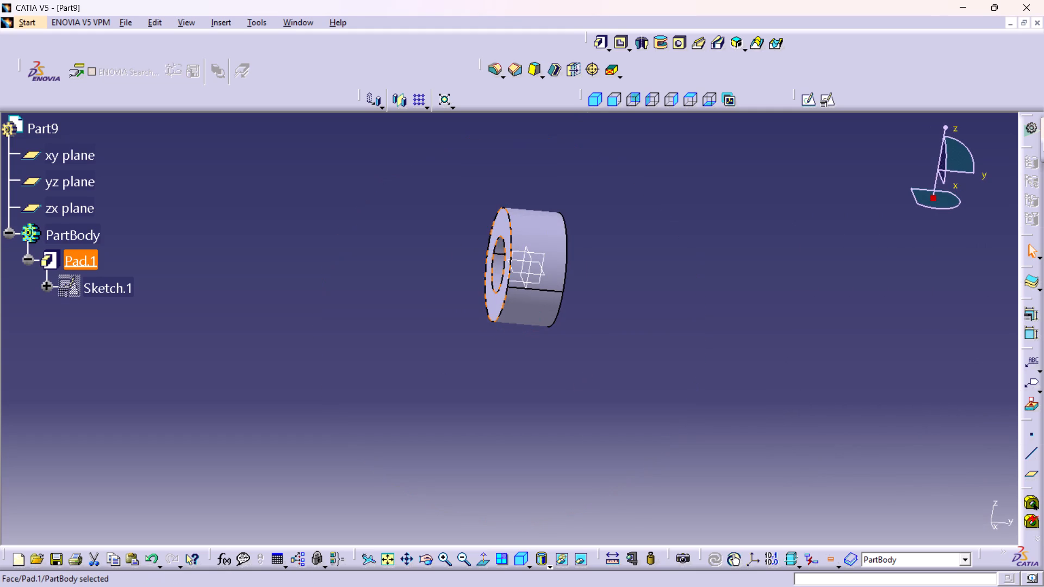
left_click(831, 103)
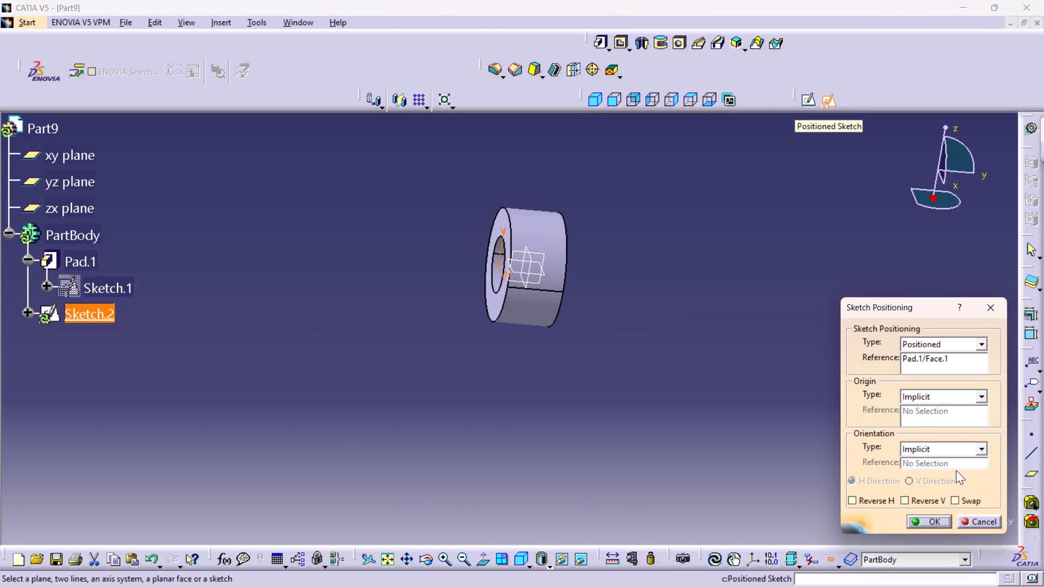
left_click(930, 522)
Draw an open profile around the ring: two slanted sides, two vertical sides about 14 mm high and a horizontal base about 110 mm wide.
middle_click_drag(562, 348, 583, 419)
right_click(562, 348)
middle_click_drag(568, 334, 605, 258)
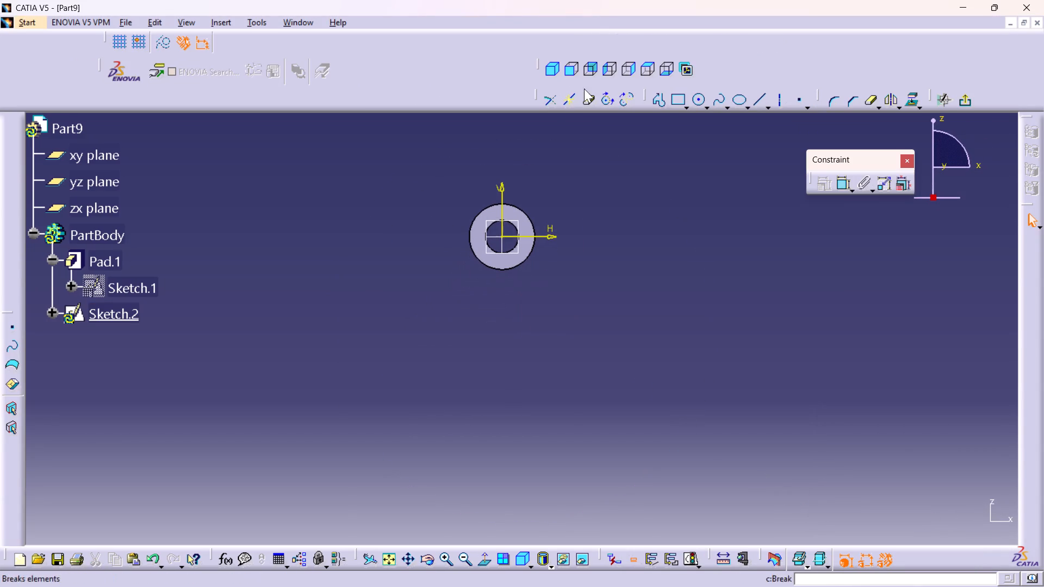
double_click(664, 103)
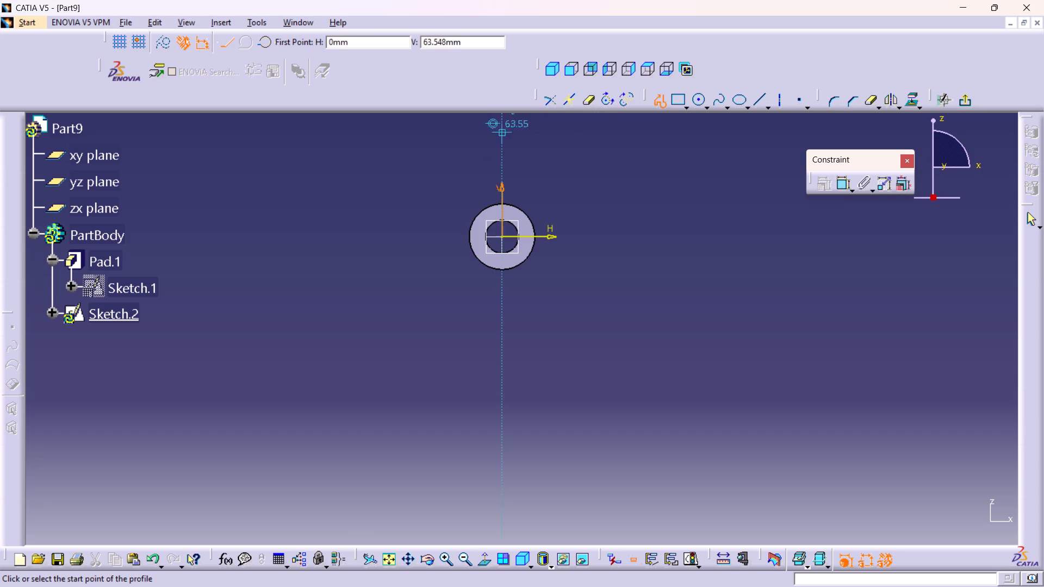
middle_click_drag(464, 221, 460, 195)
right_click(464, 221)
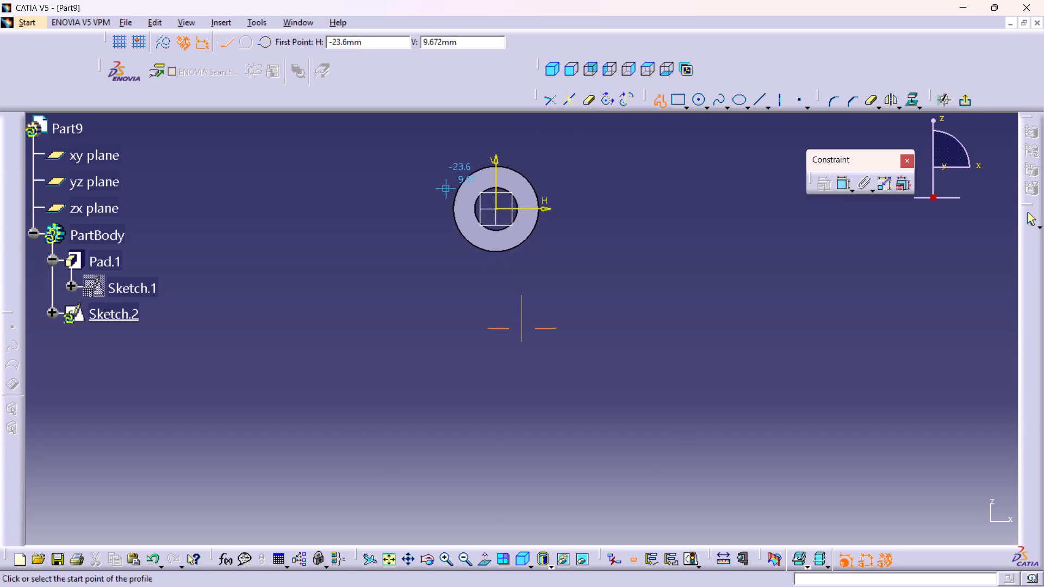
middle_click_drag(460, 195, 459, 189)
middle_click_drag(459, 196, 484, 284)
middle_click_drag(466, 255, 453, 228)
right_click(459, 247)
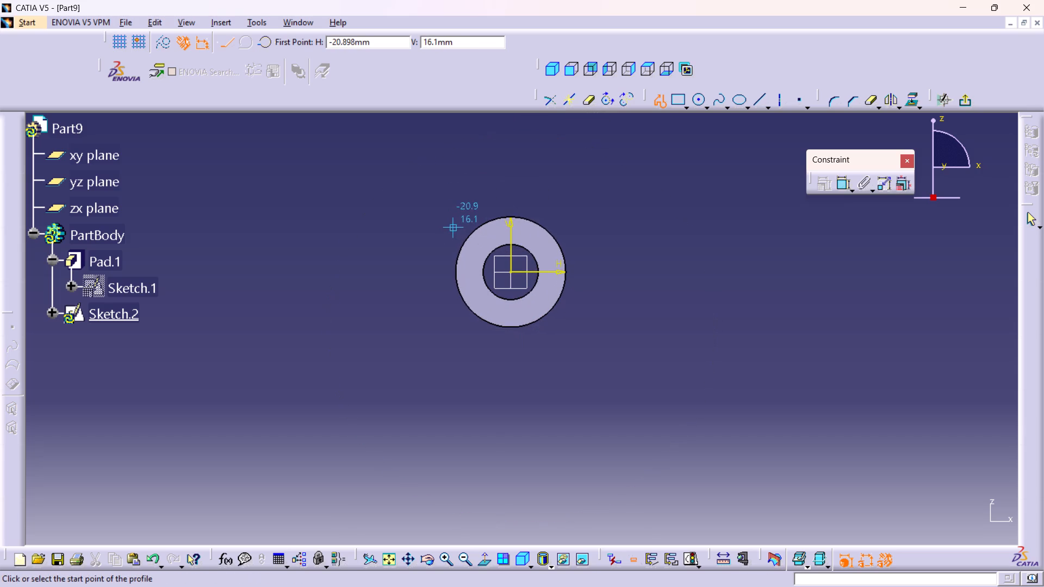
left_click(448, 237)
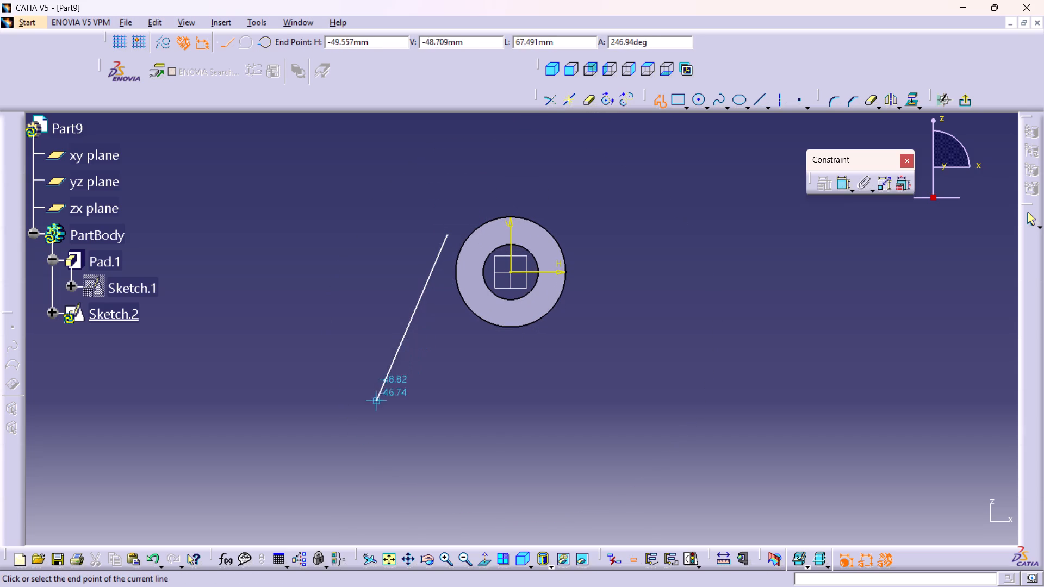
left_click(370, 420)
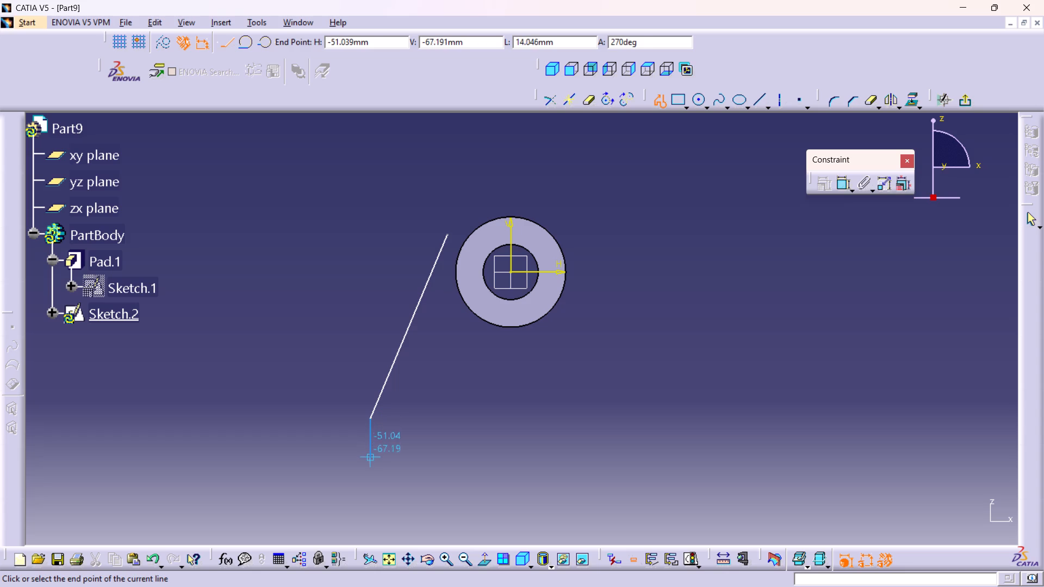
left_click(372, 457)
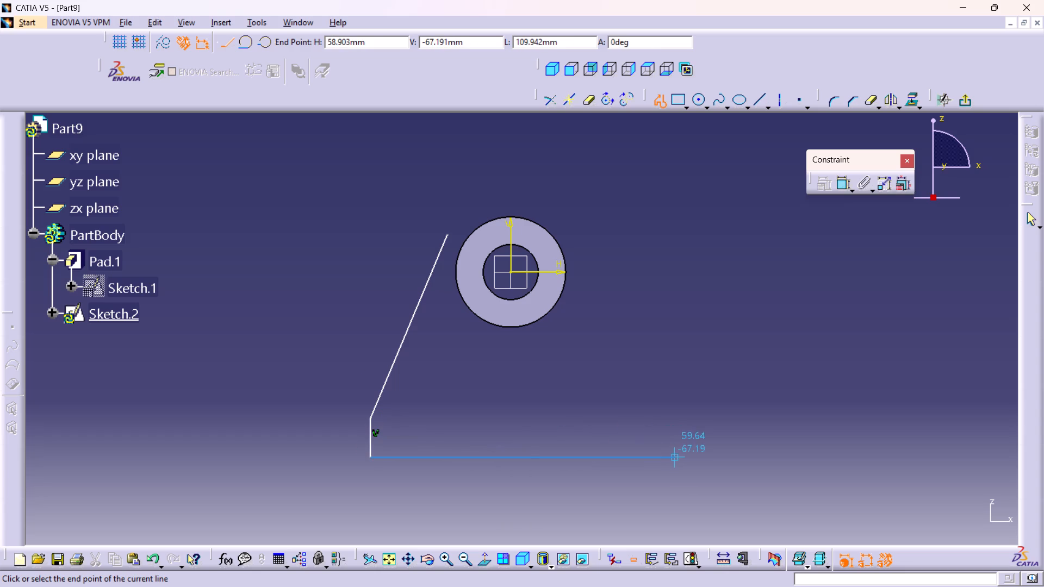
left_click(675, 457)
left_click(674, 415)
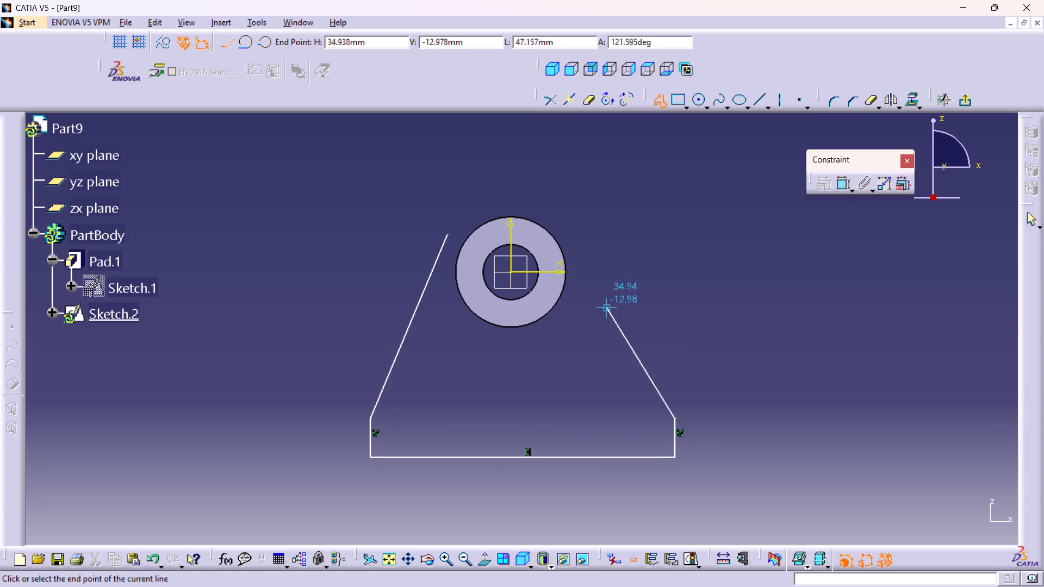
left_click(569, 232)
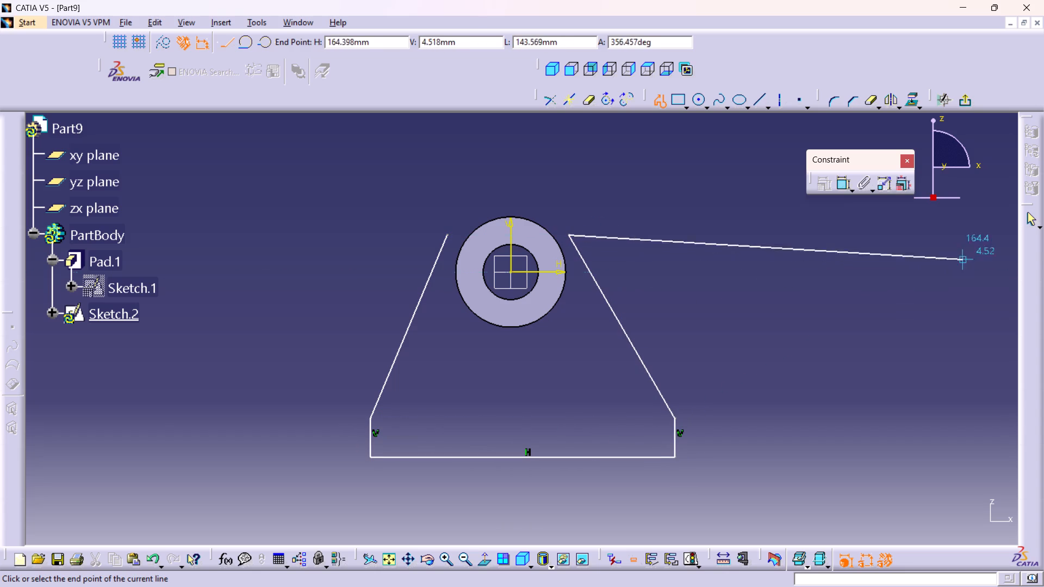
left_click(1031, 218)
left_click(741, 342)
Constrain the open upper endpoints of both slanted lines to be coincident with the ring's outer circle.
middle_click_drag(740, 342, 691, 299)
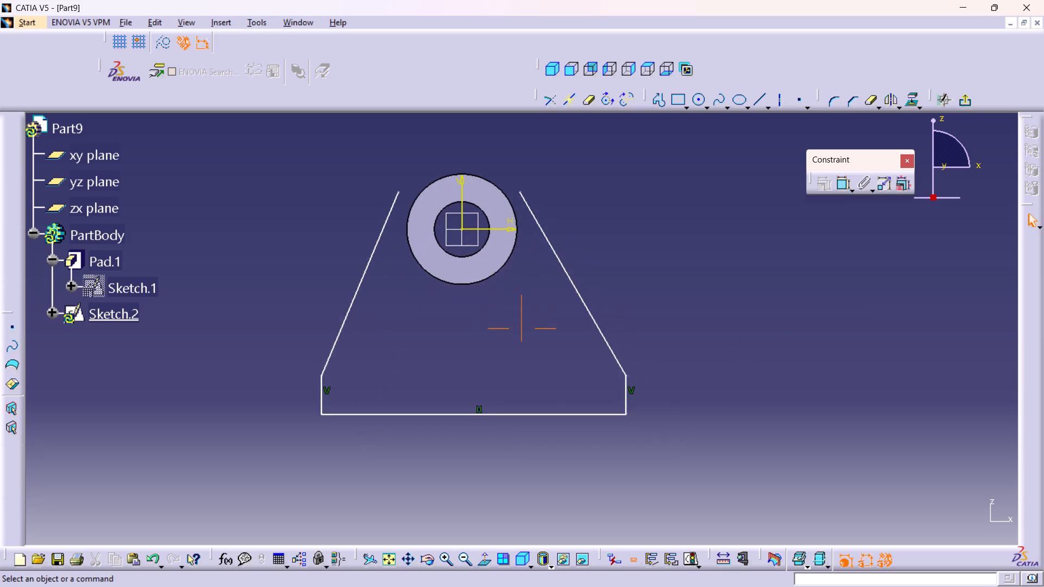
middle_click_drag(691, 299, 697, 304)
middle_click_drag(657, 312, 651, 334)
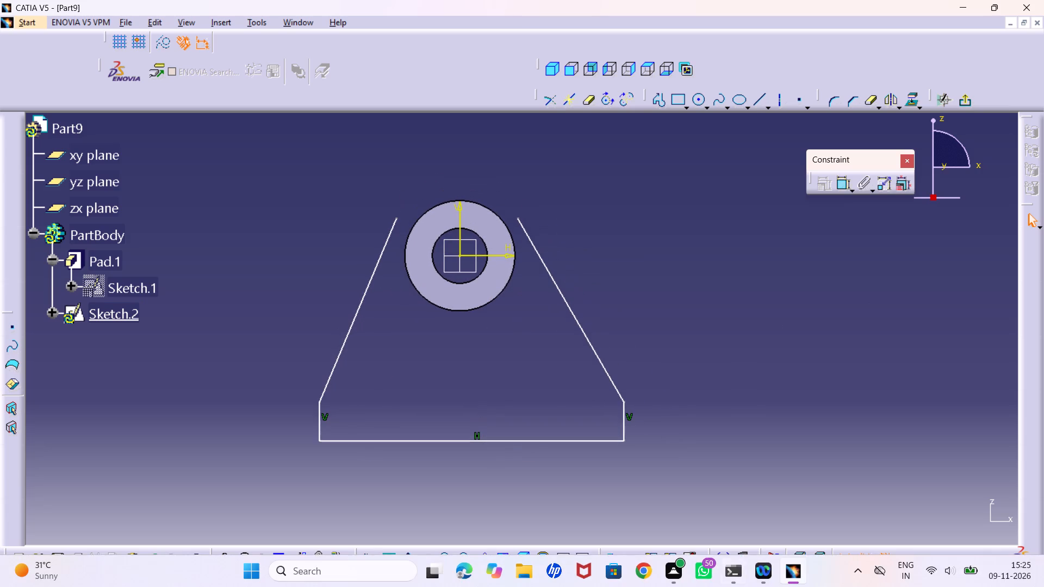
middle_click_drag(619, 320, 637, 315)
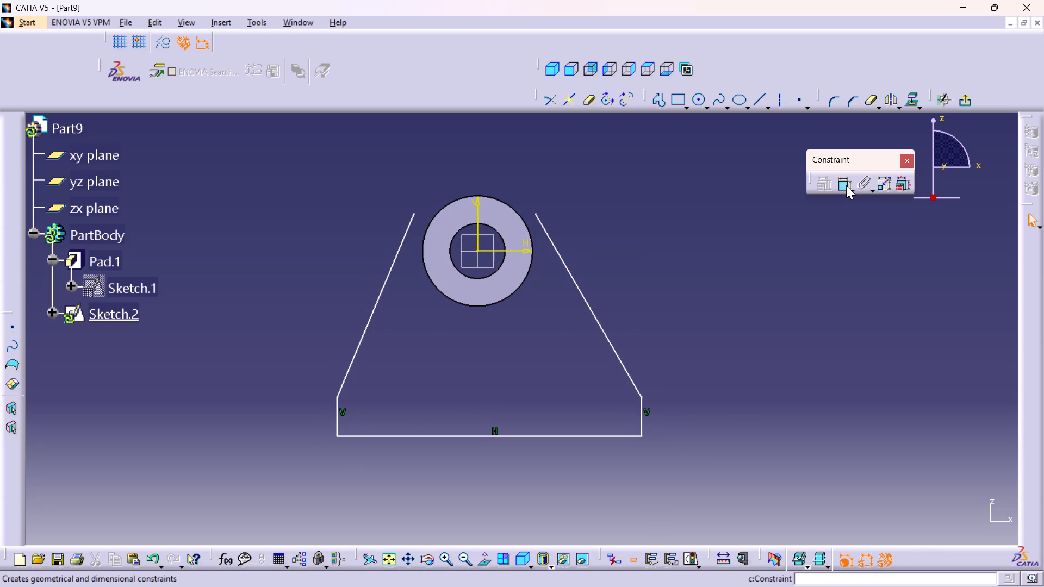
double_click(846, 185)
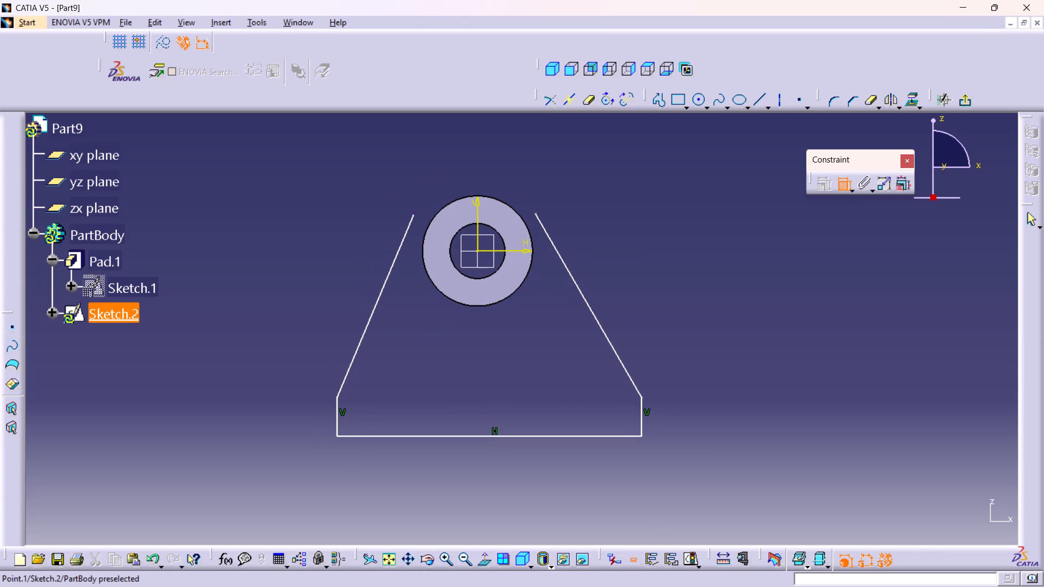
left_click(413, 214)
left_click(431, 222)
right_click(424, 163)
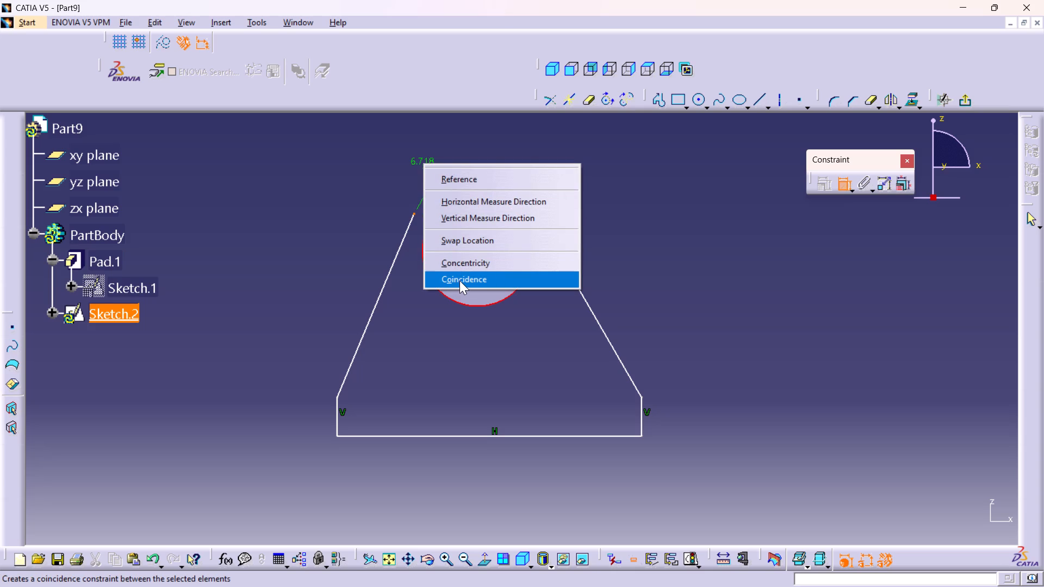
left_click(459, 280)
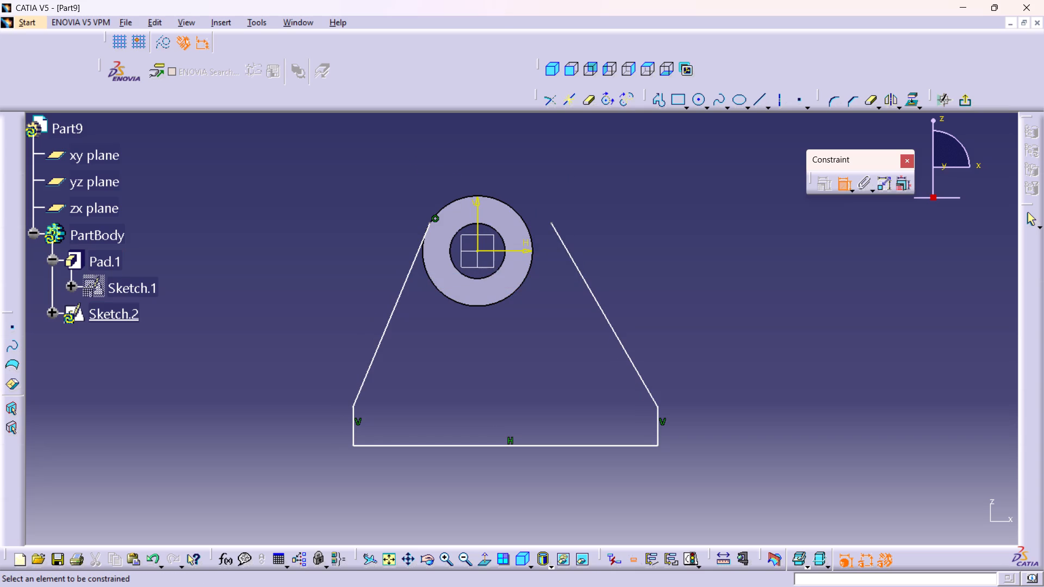
left_click(553, 224)
left_click(523, 222)
right_click(522, 182)
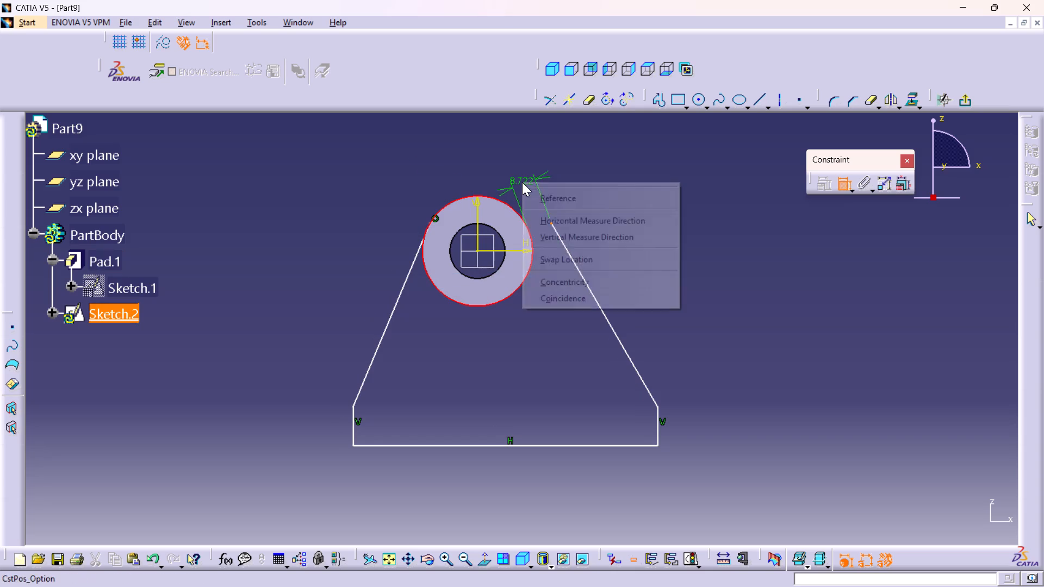
left_click(570, 302)
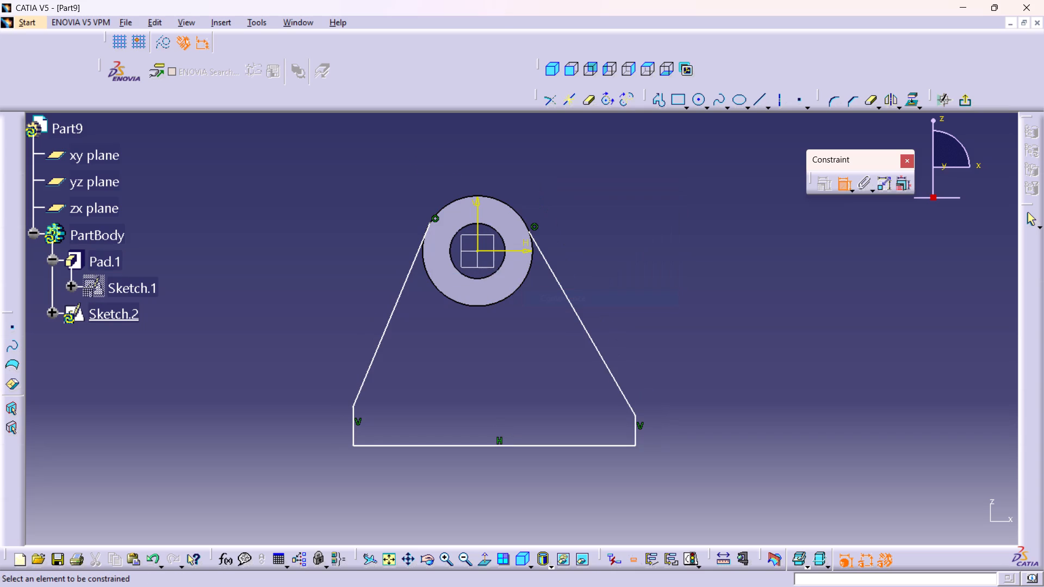
Make both slanted lines tangent to the ring's outer circle.
left_click(570, 296)
left_click(521, 290)
right_click(593, 202)
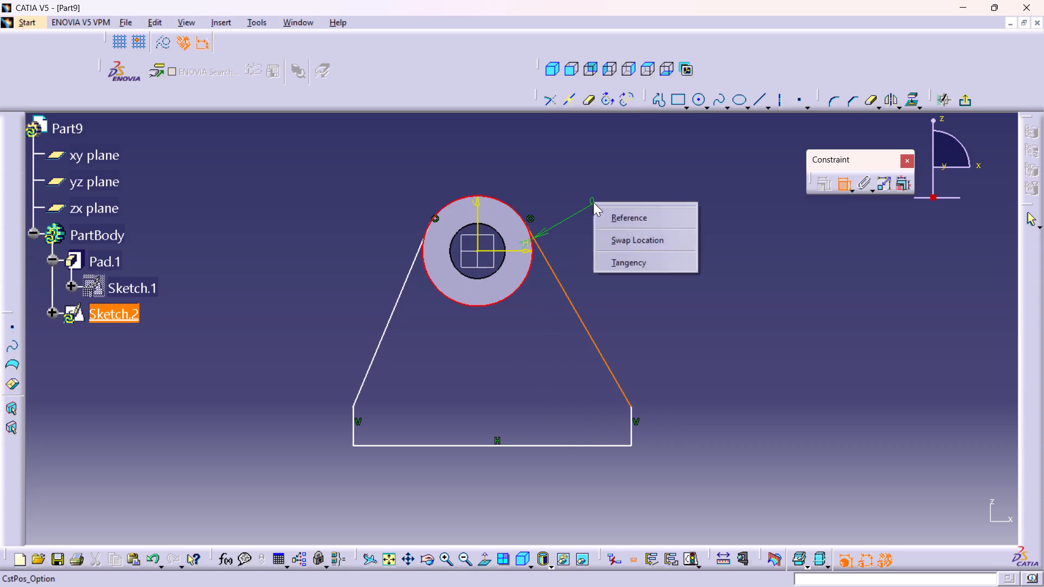
left_click(624, 264)
left_click(433, 286)
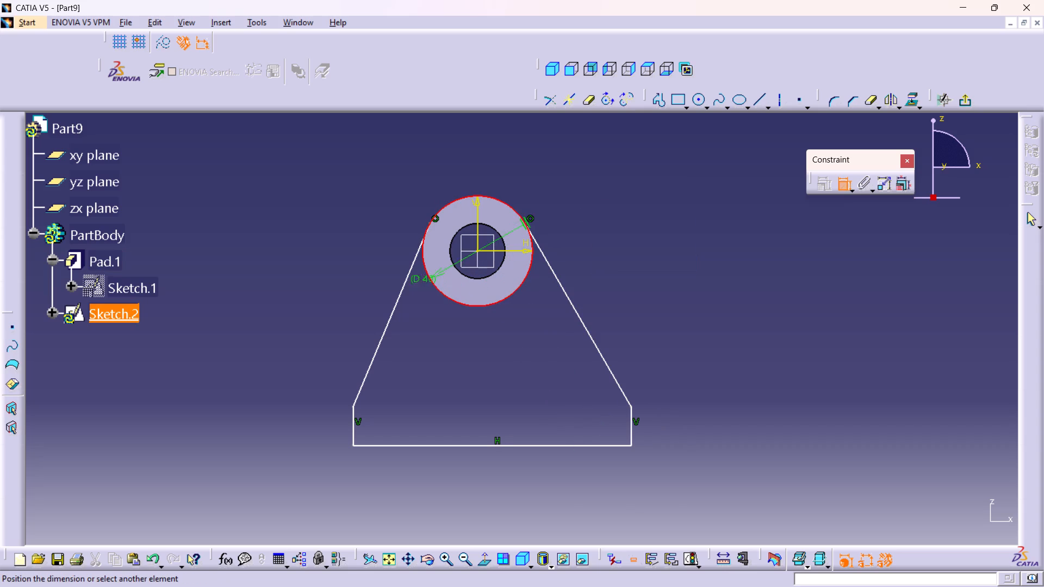
left_click(406, 286)
right_click(380, 238)
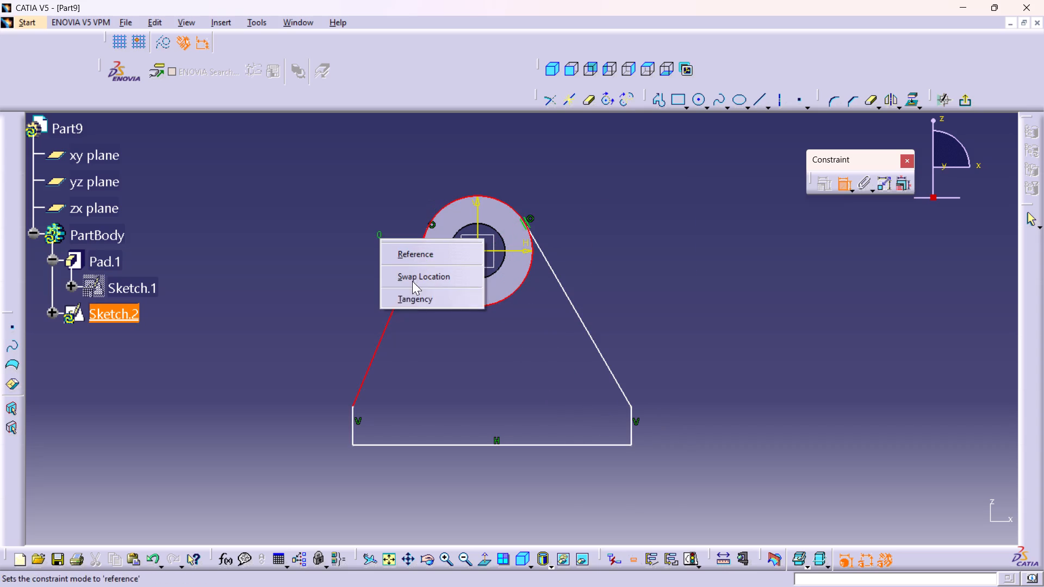
left_click(427, 302)
Constrain the profile's two vertical sides to be symmetric about the sketch's vertical axis.
middle_click_drag(519, 365, 515, 340)
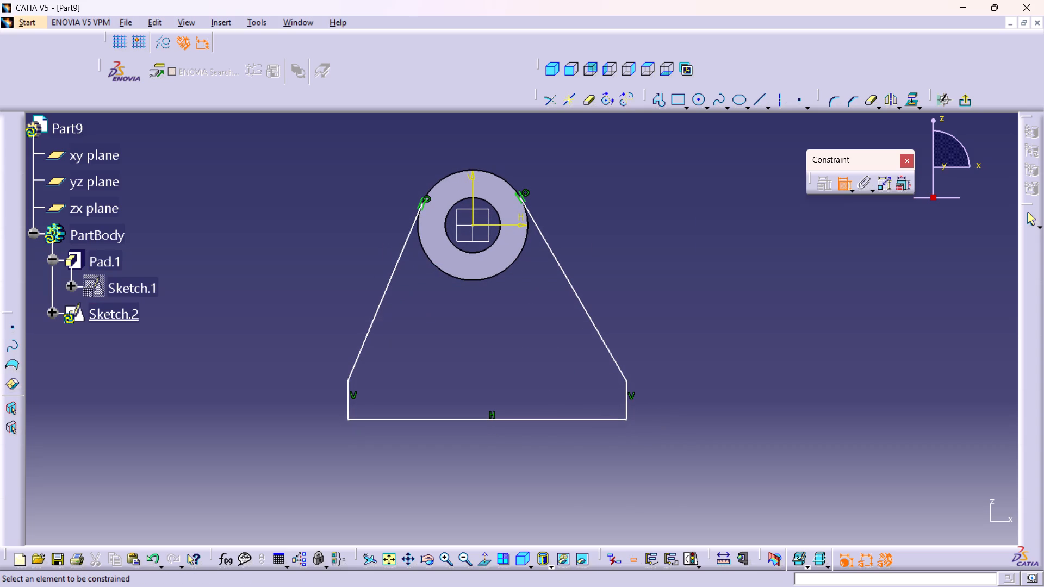
left_click(347, 408)
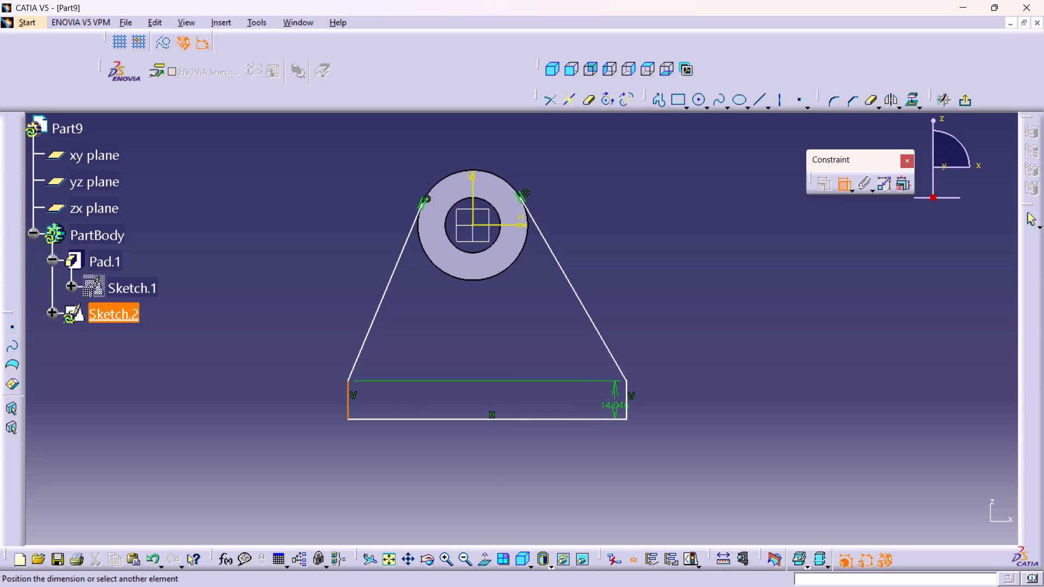
left_click(627, 403)
right_click(706, 403)
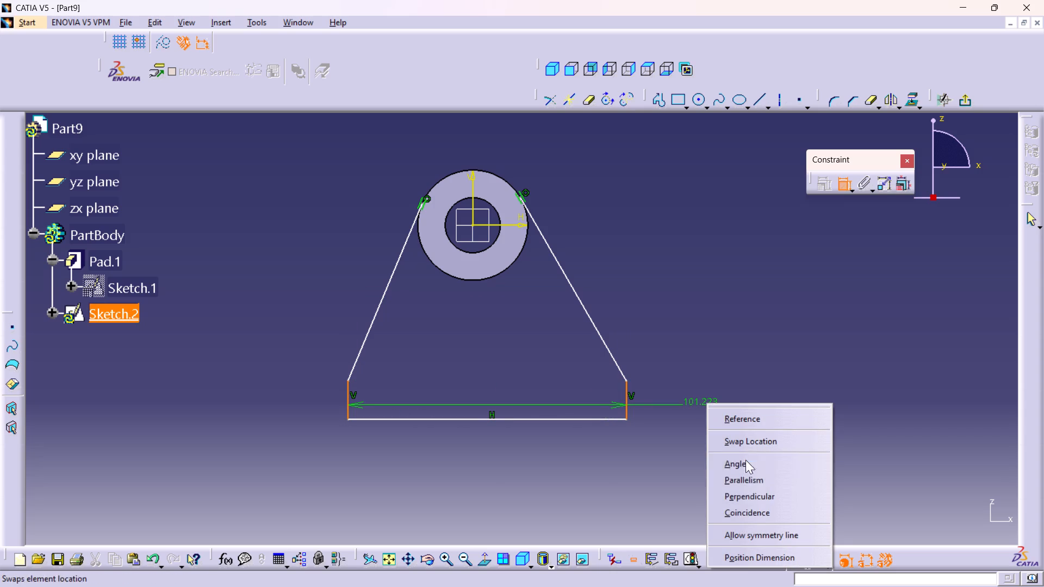
left_click(743, 533)
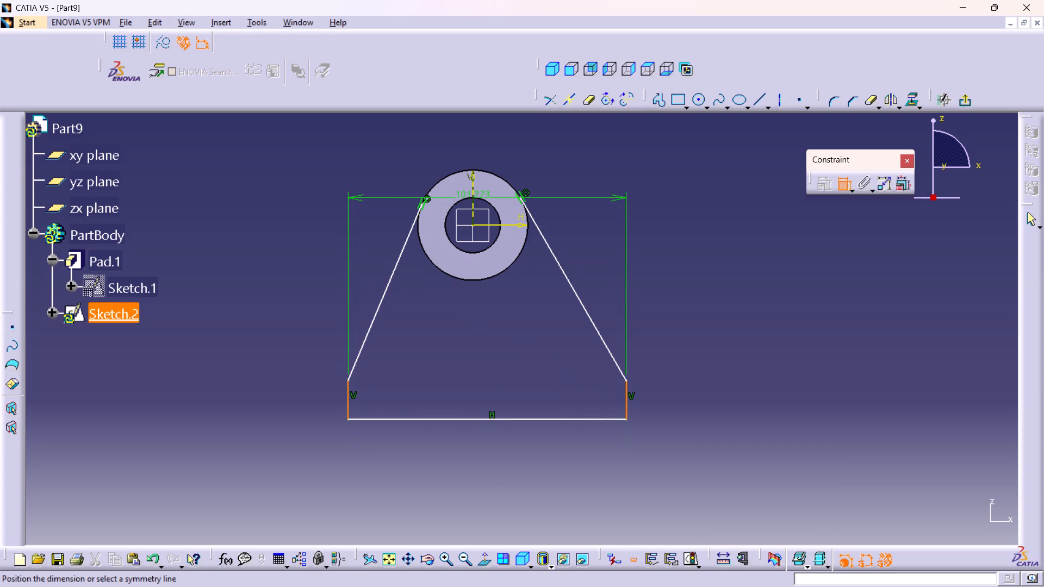
left_click(473, 202)
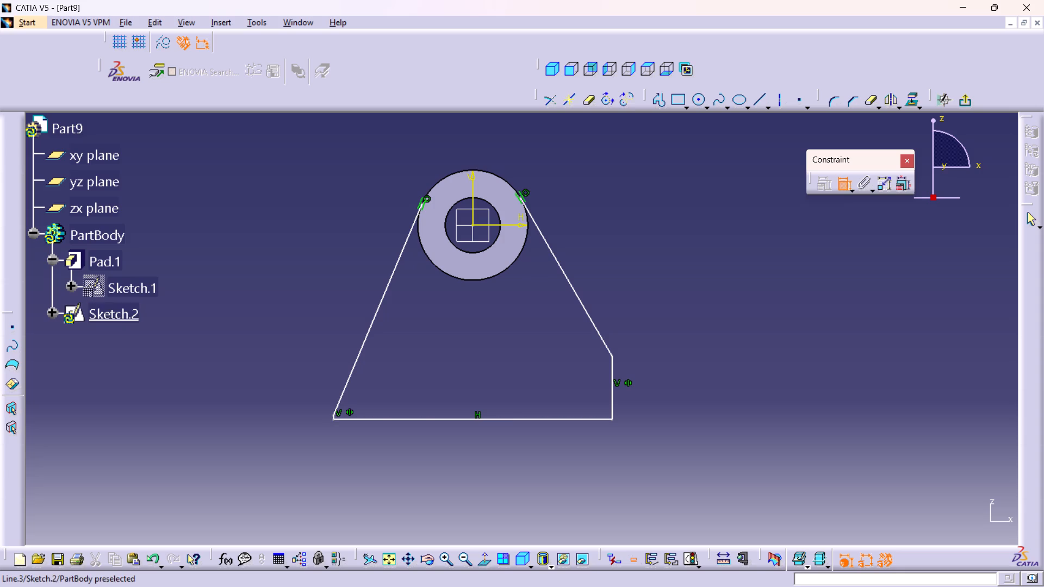
left_click(840, 185)
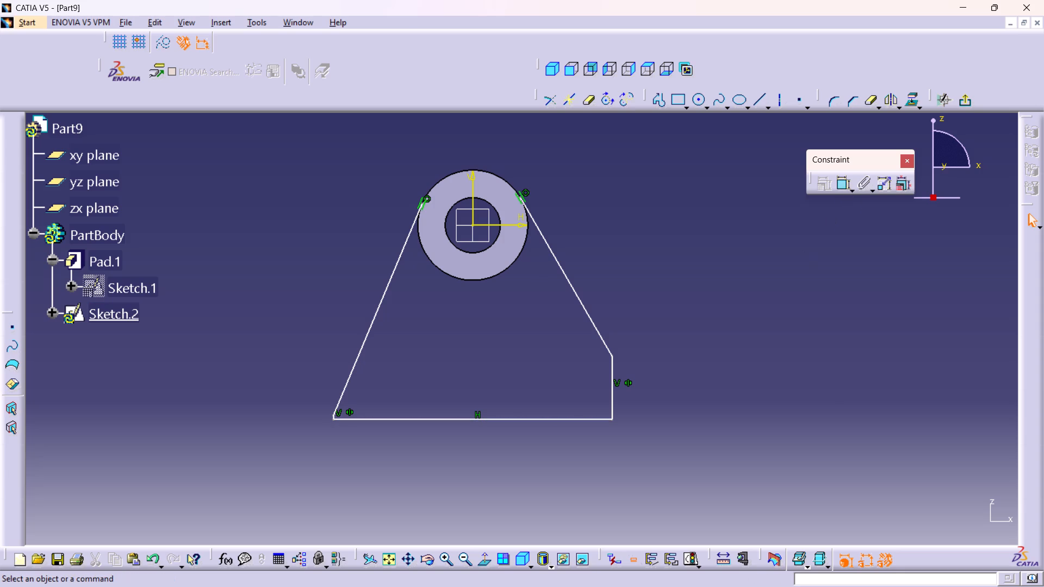
Move the profile's horizontal base line down, farther from the ring, to lengthen both vertical sides.
left_click_drag(461, 418, 467, 439)
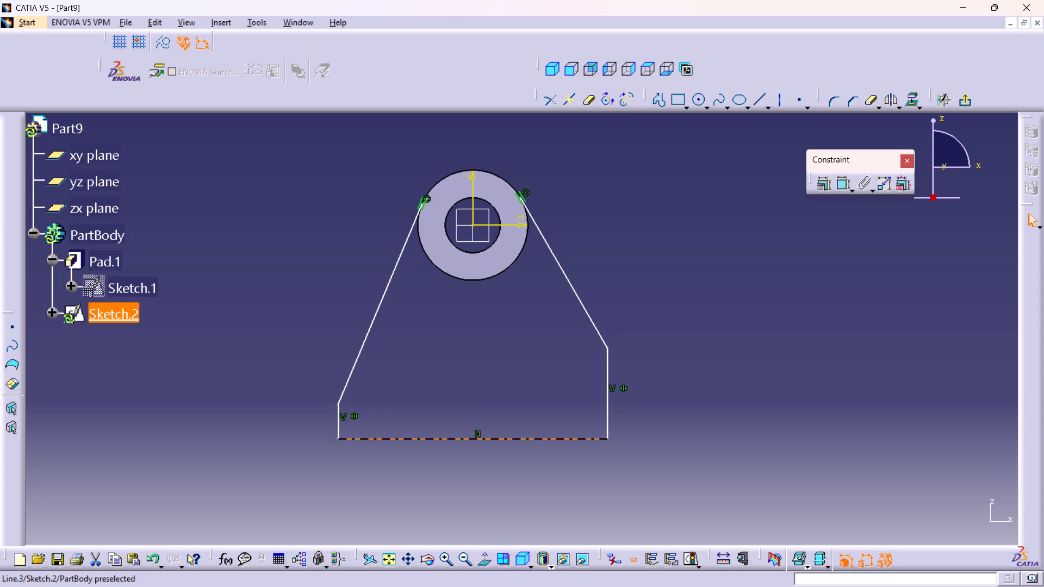
left_click_drag(467, 439, 472, 442)
left_click(767, 308)
Add a length dimension to the profile's right vertical side and set it to 50 mm.
double_click(842, 189)
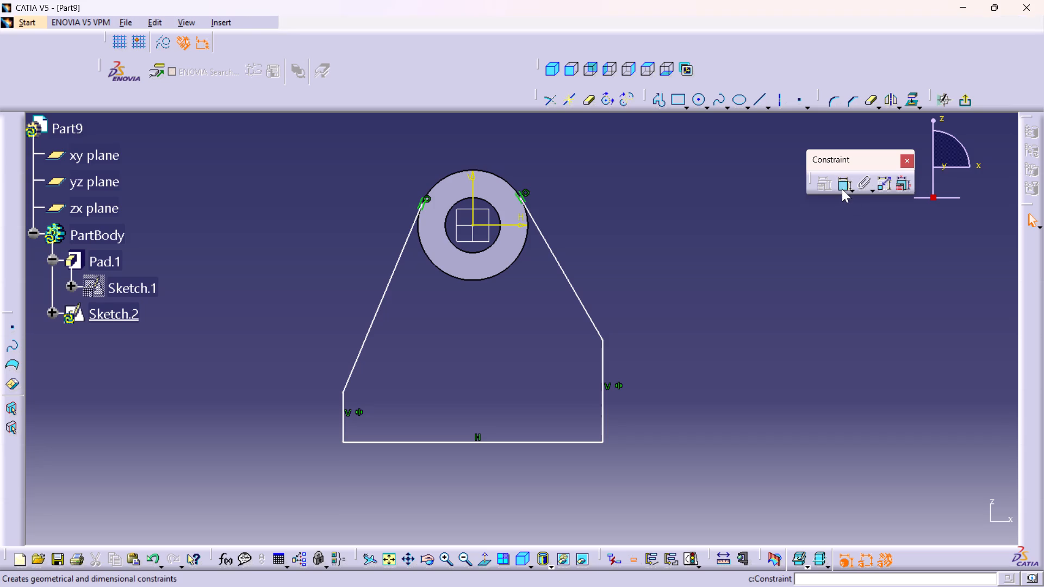
left_click(601, 418)
left_click(666, 411)
double_click(665, 407)
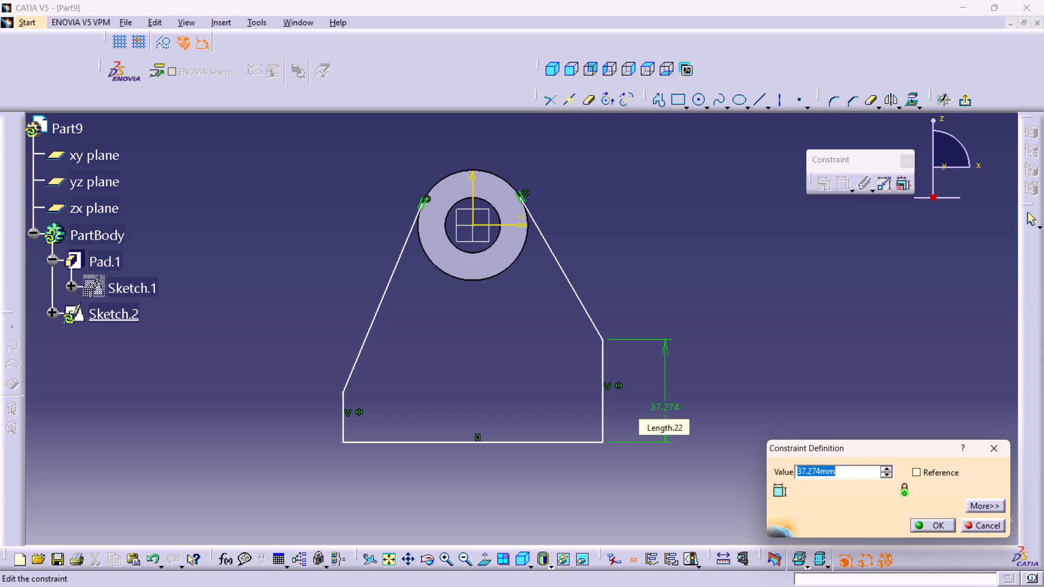
type("50")
key("Return")
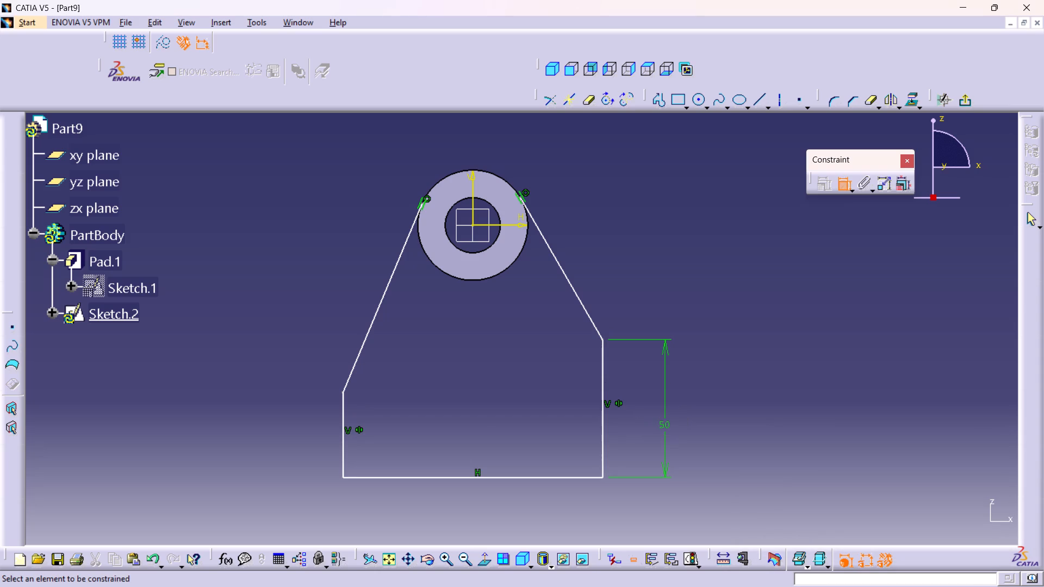
Add a length dimension to the profile's left vertical side and set it to 50 mm.
left_click(344, 452)
left_click(307, 446)
double_click(307, 446)
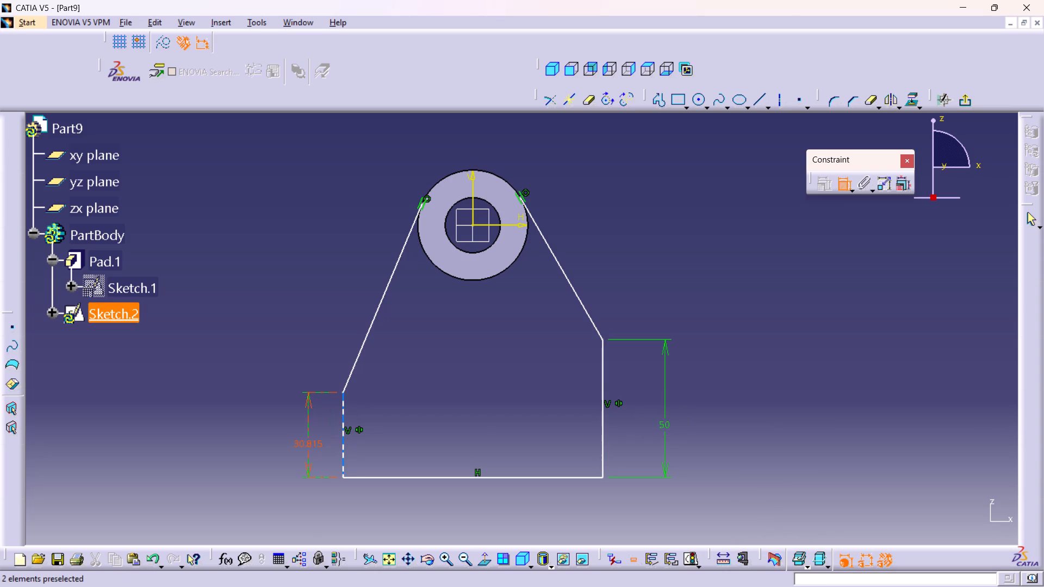
double_click(306, 442)
type("50")
key("Return")
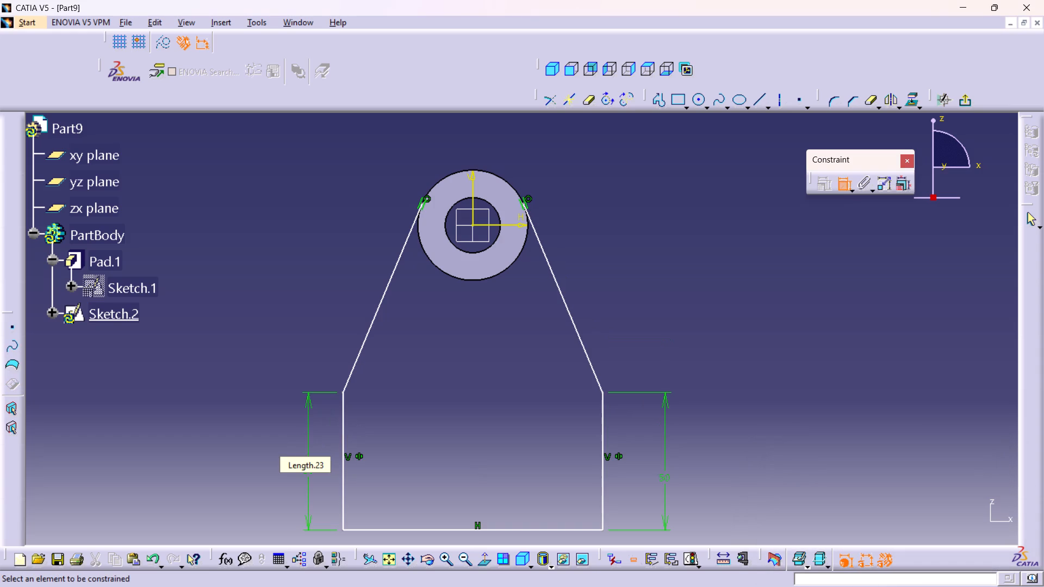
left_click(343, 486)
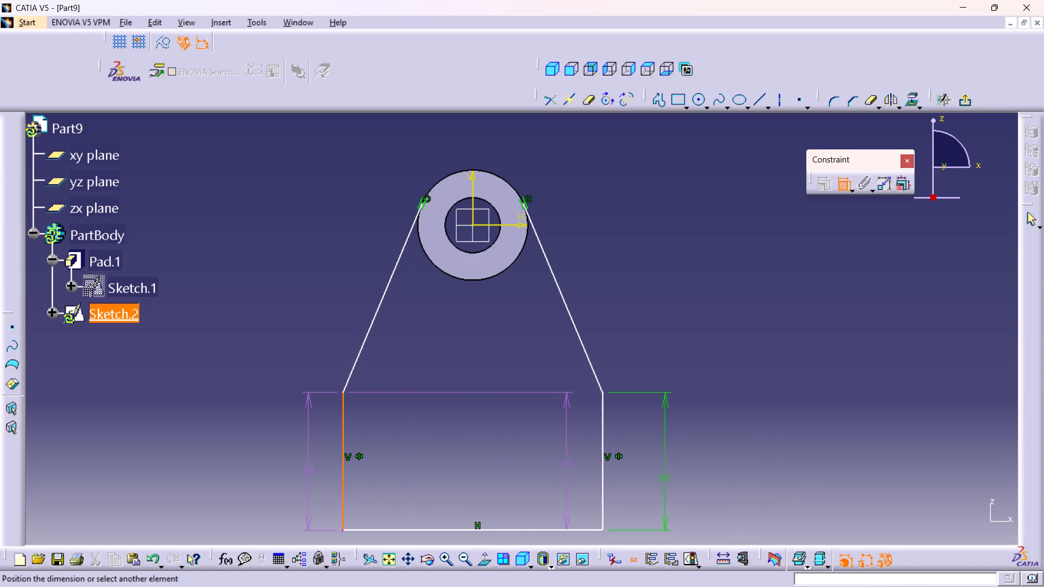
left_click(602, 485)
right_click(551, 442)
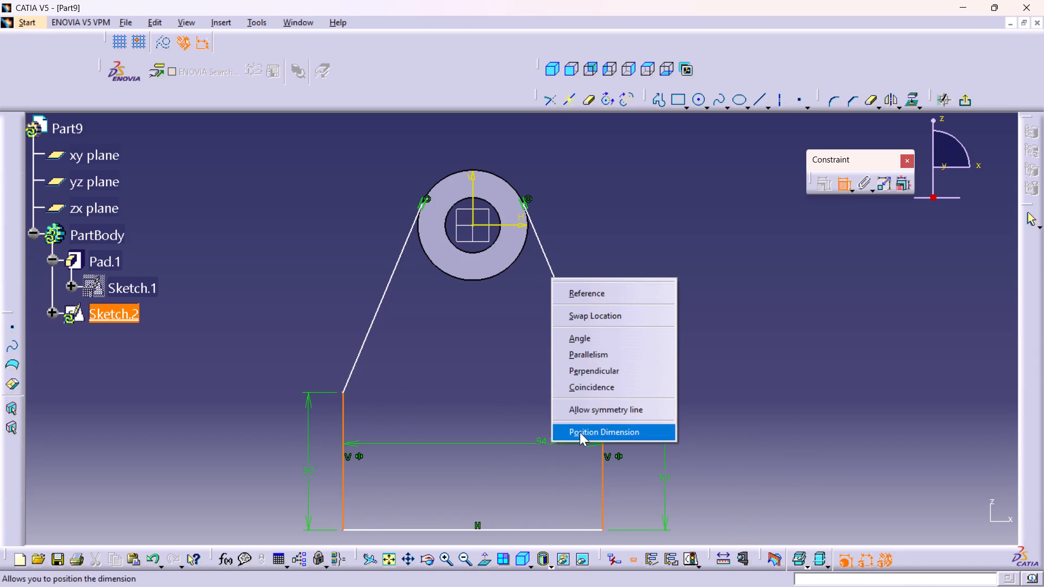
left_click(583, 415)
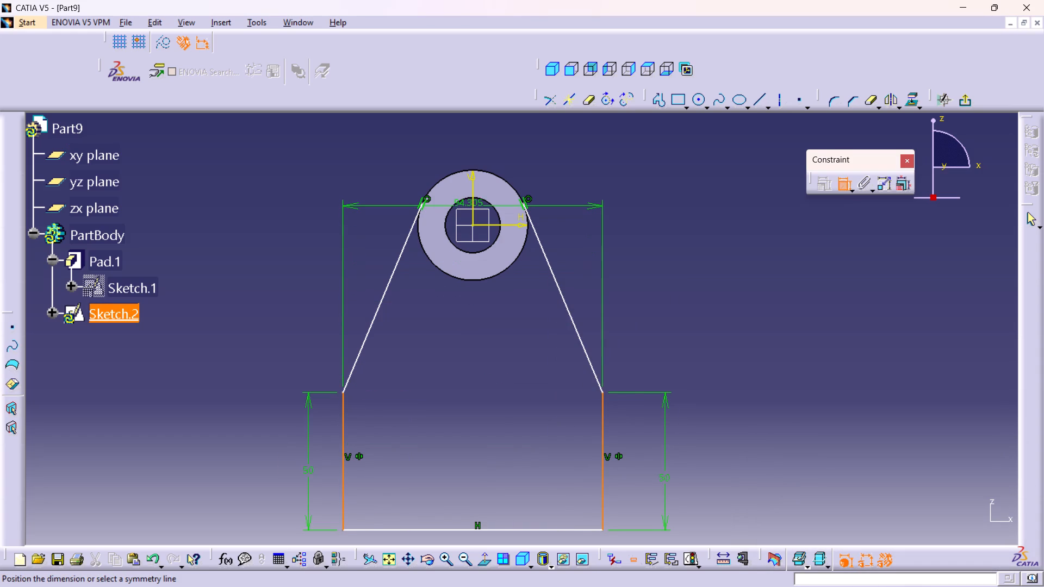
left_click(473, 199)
Add a length dimension below the profile's horizontal base line and set it to 75 mm.
middle_click_drag(496, 402, 484, 349)
right_click(478, 332)
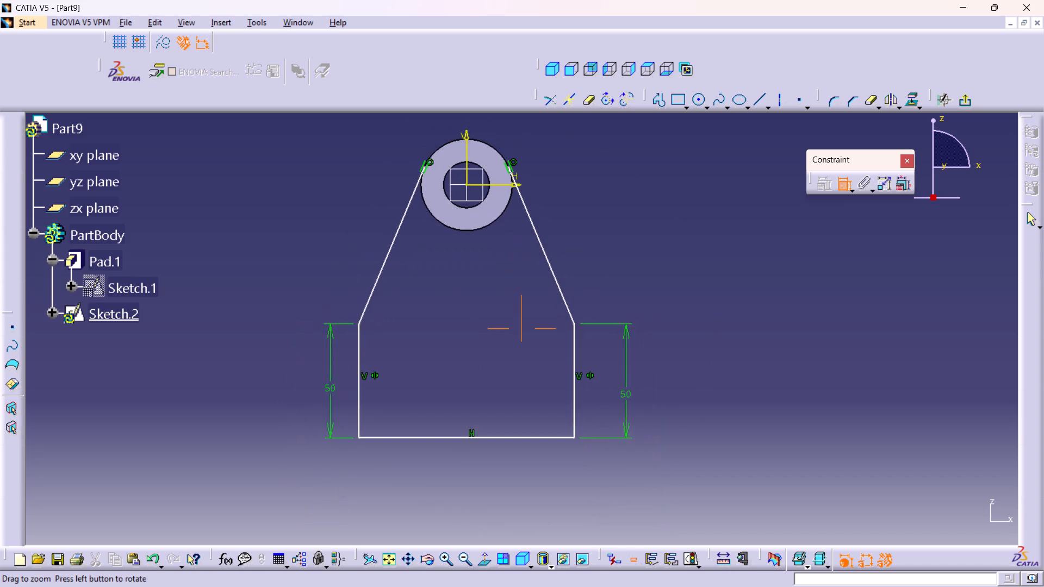
middle_click_drag(484, 349, 482, 341)
middle_click_drag(454, 401, 446, 332)
left_click(431, 382)
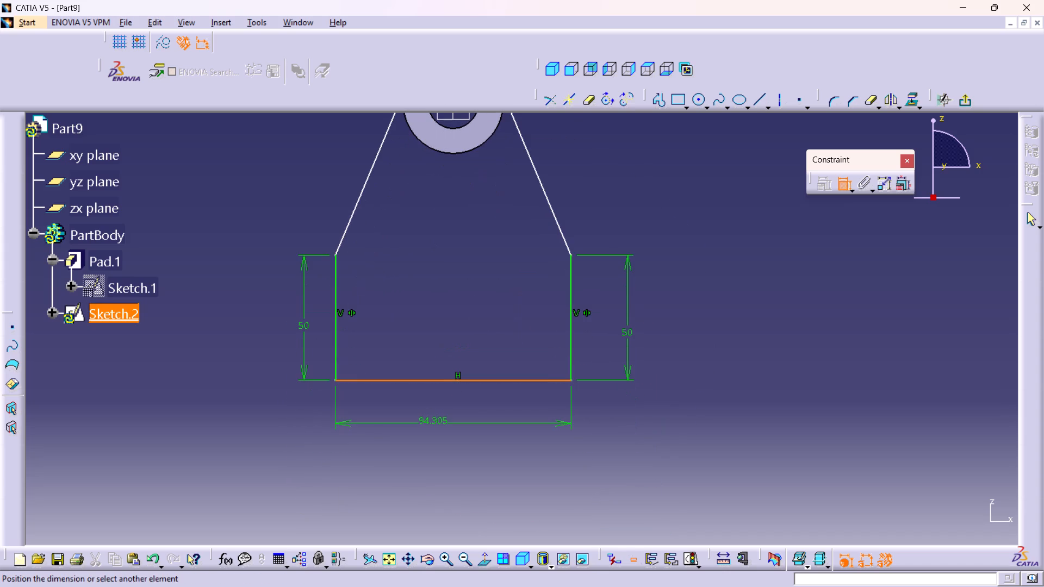
left_click(433, 424)
double_click(433, 421)
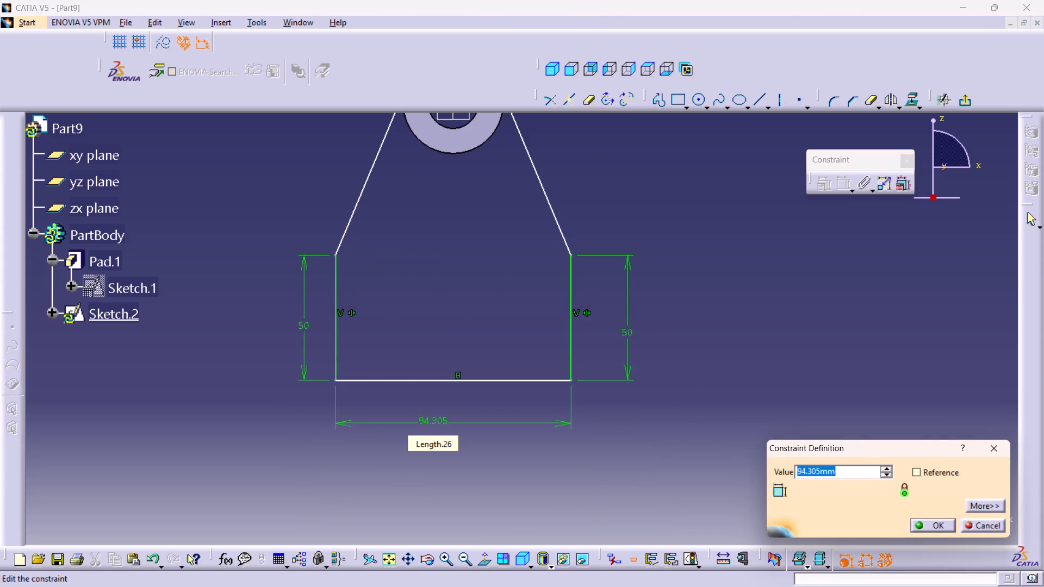
type("75")
key("Return")
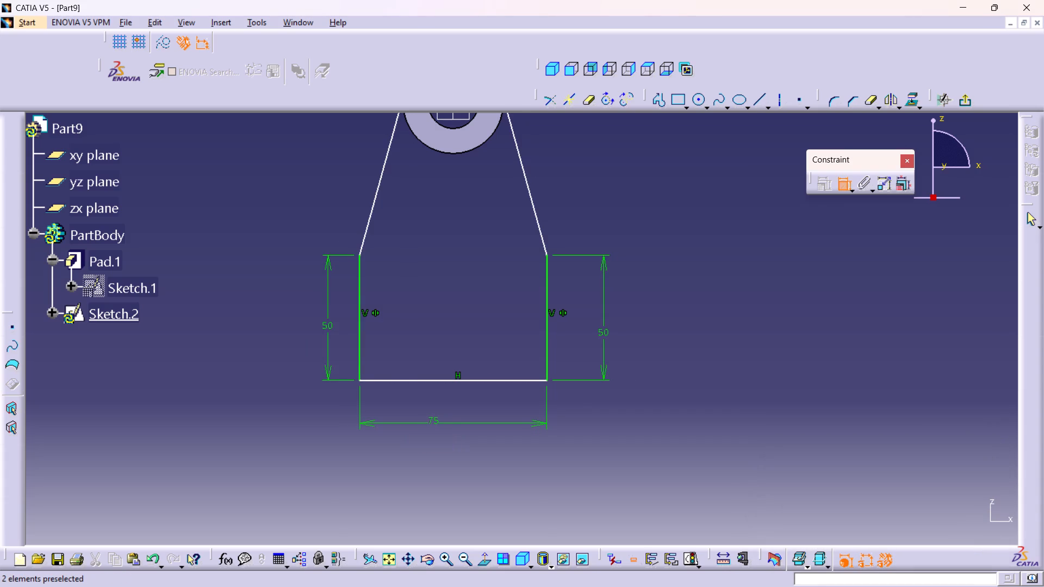
Dimension the distance from the base line to the sketch's horizontal axis and set it to 75 mm.
left_click(463, 378)
middle_click_drag(463, 237, 422, 332)
left_click_drag(422, 196, 428, 202)
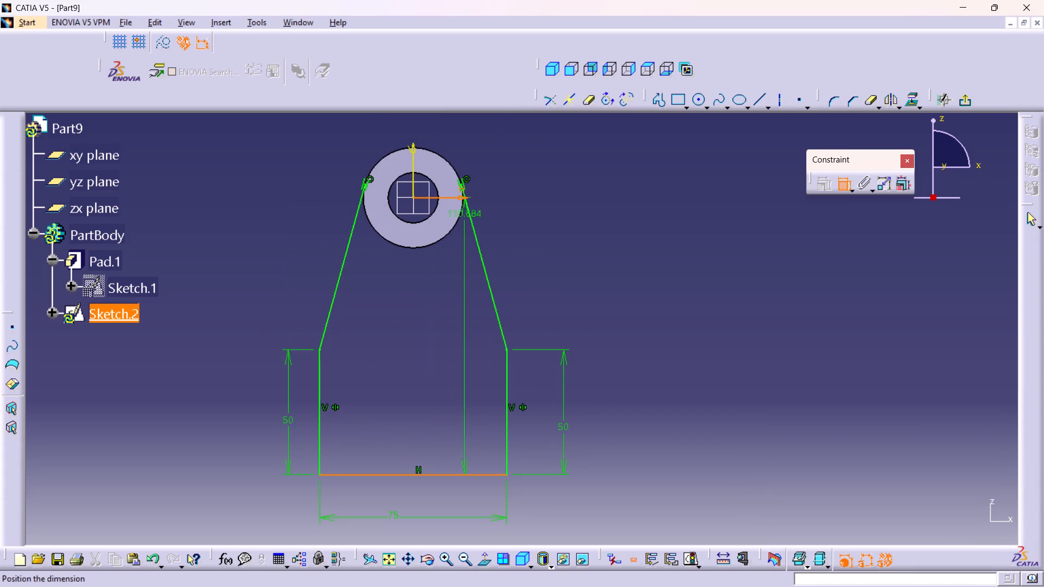
left_click(623, 316)
double_click(624, 309)
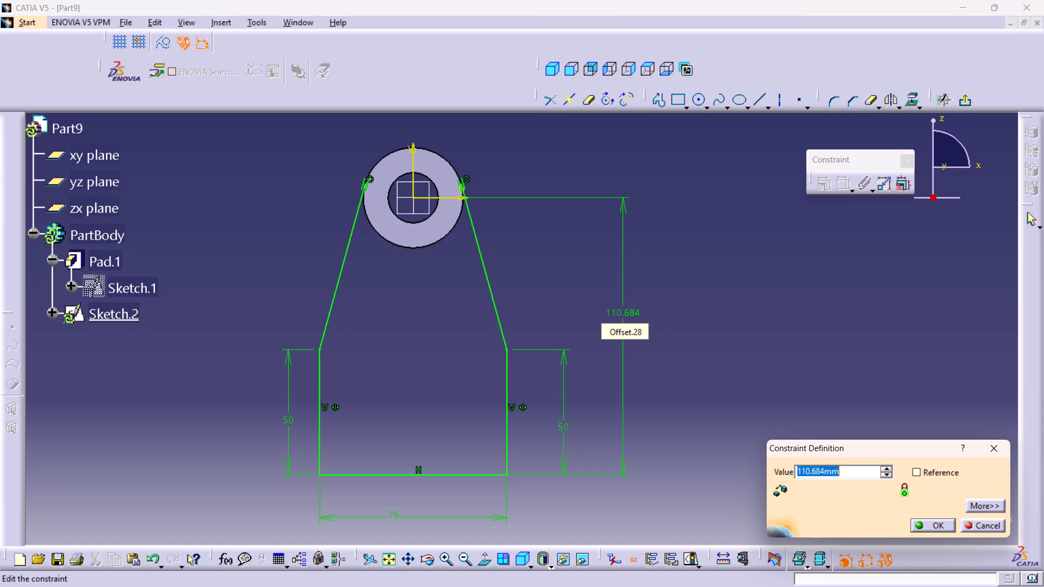
type("75")
key("Return")
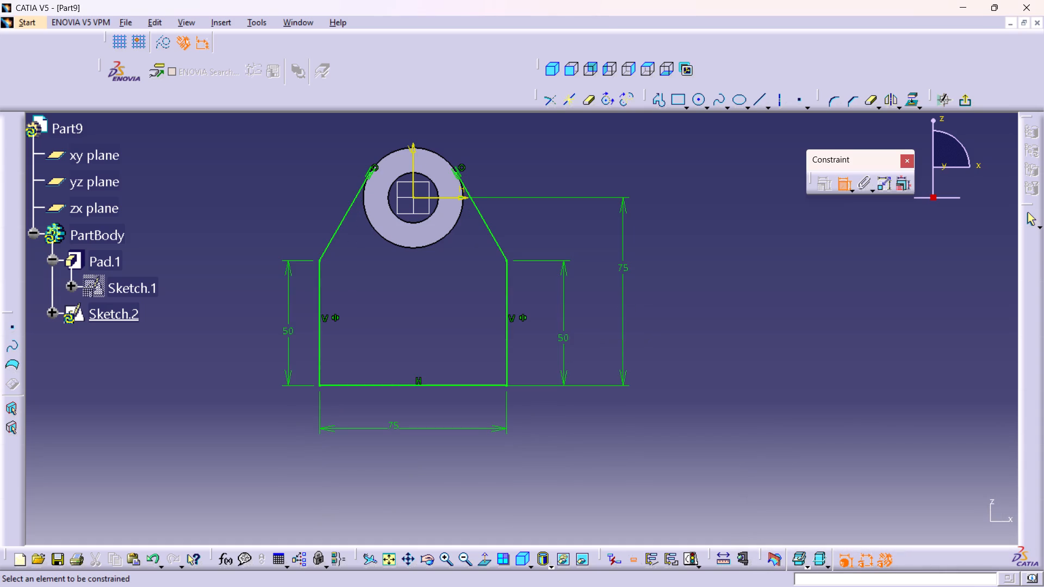
Project the ring's outer circular edge onto the sketch plane.
middle_click_drag(470, 305, 454, 337)
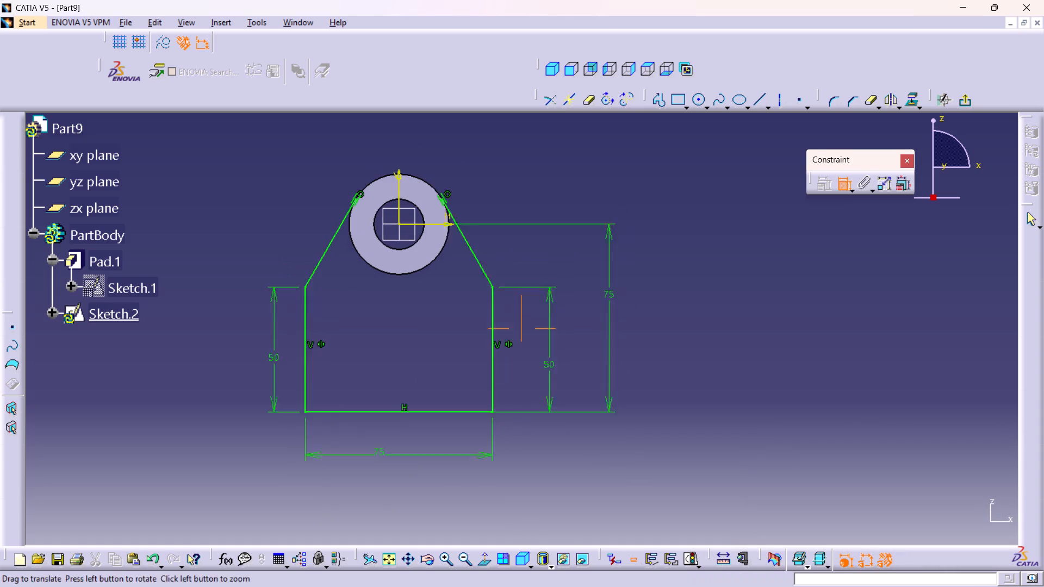
middle_click_drag(454, 337, 443, 354)
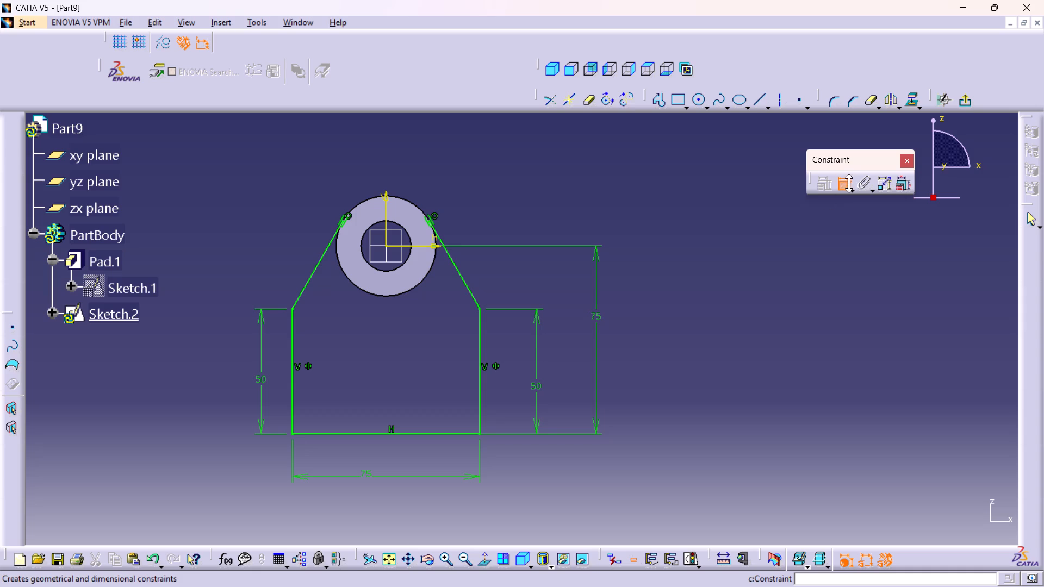
left_click(844, 184)
left_click(408, 291)
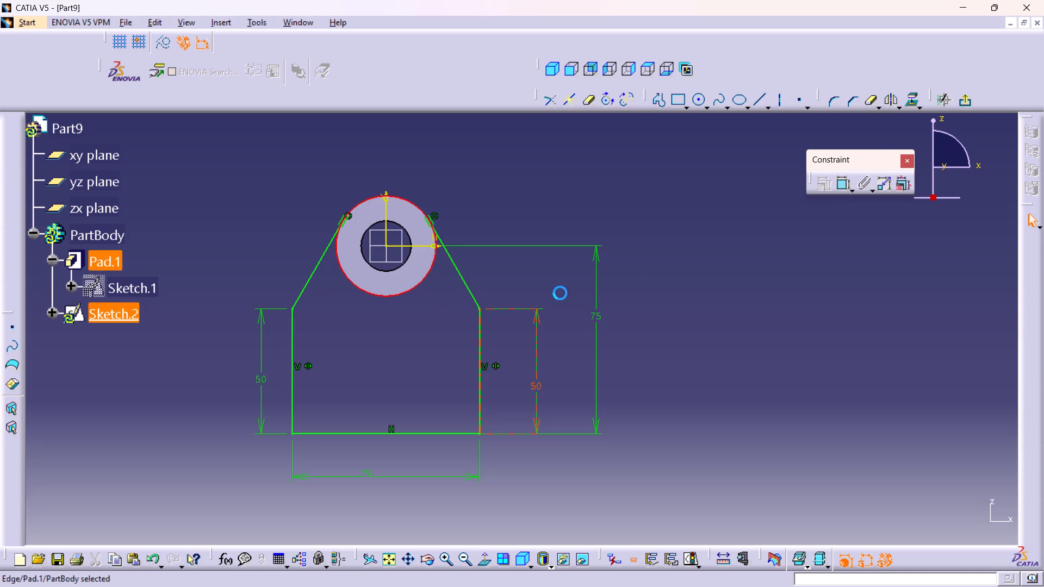
left_click(912, 99)
left_click(563, 192)
Quick-trim the upper arc of the projected circle between the two tangent lines and exit the sketch.
double_click(872, 98)
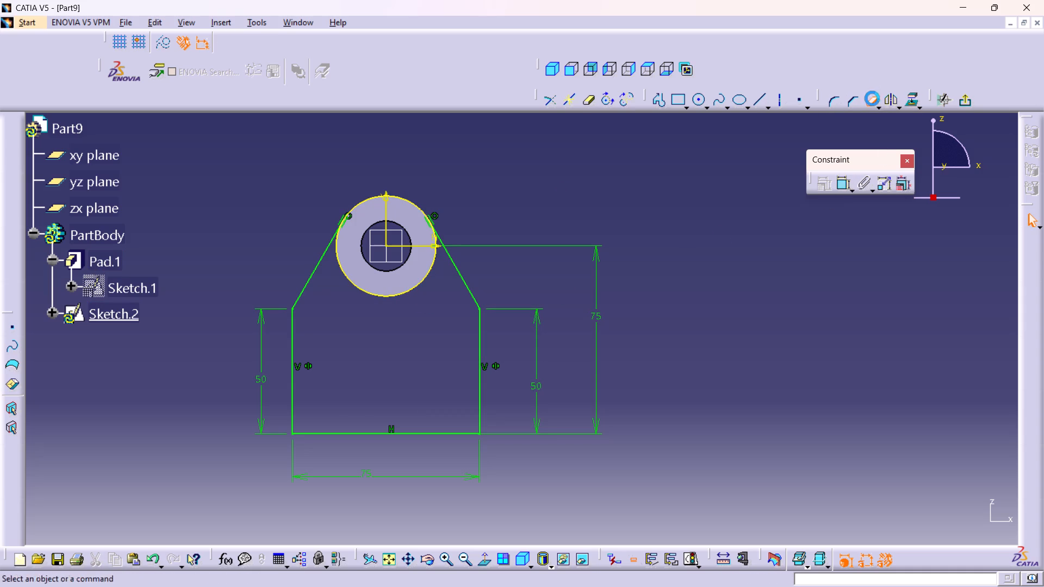
left_click(407, 199)
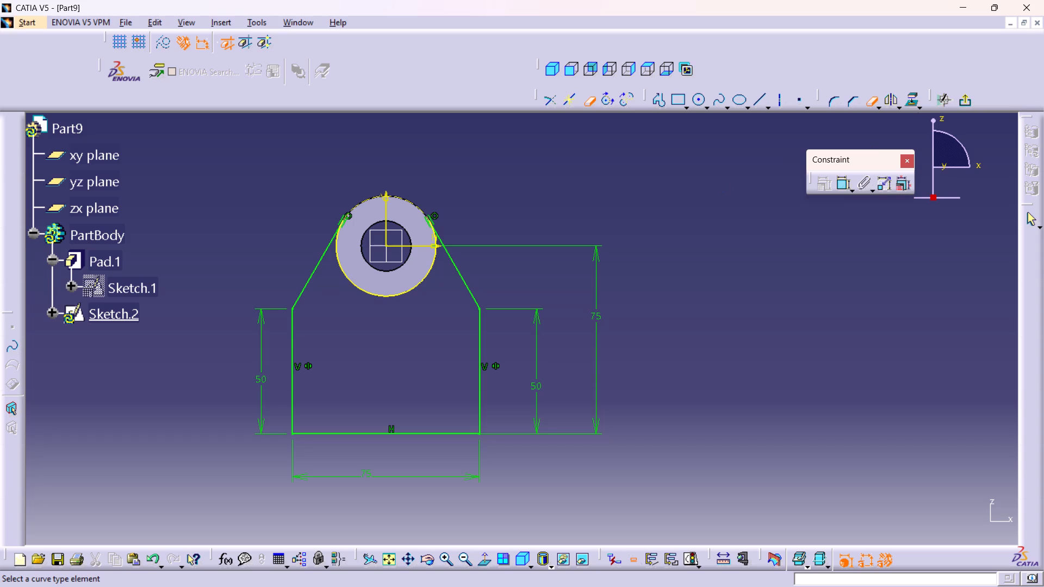
left_click(965, 101)
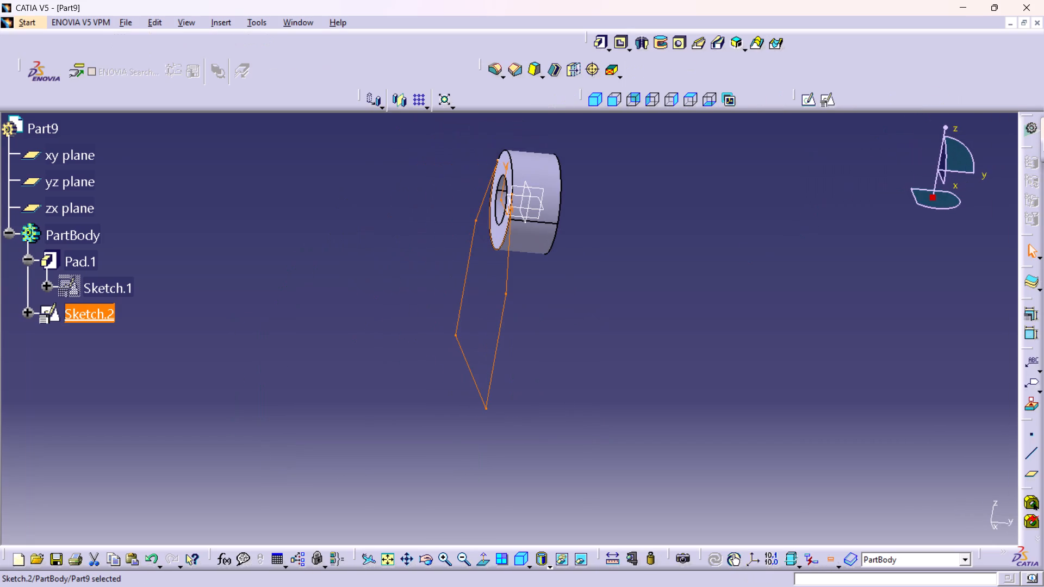
Pad the support profile 12 mm in the reversed direction, toward the ring hub.
left_click(602, 42)
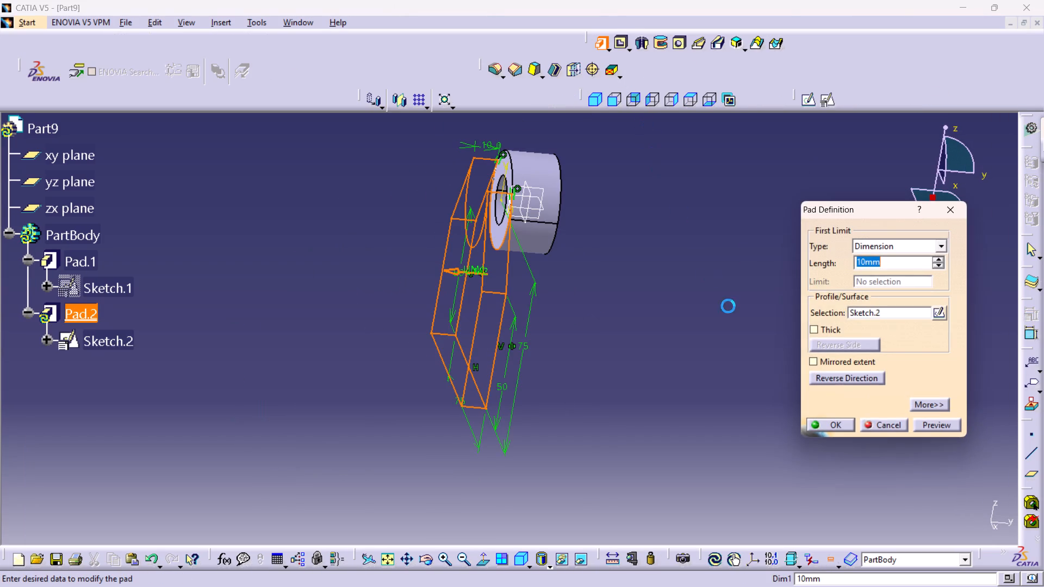
left_click(829, 370)
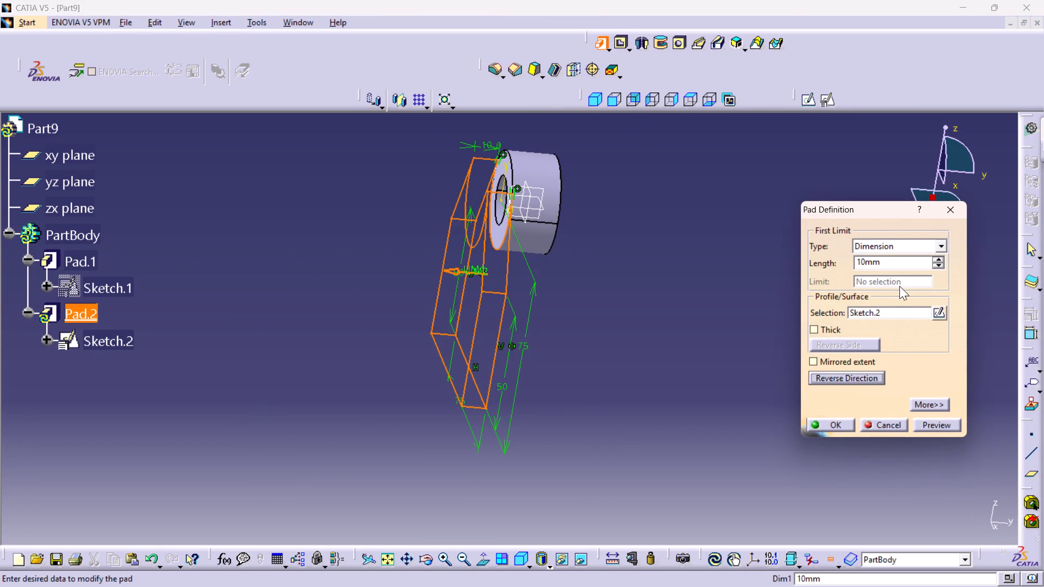
double_click(890, 263)
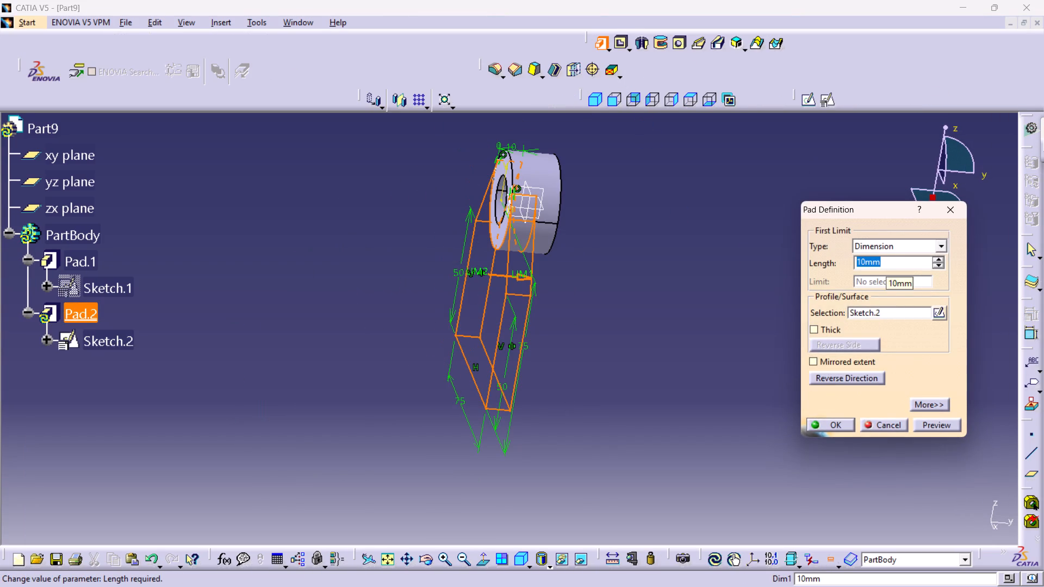
type("12")
key("Return")
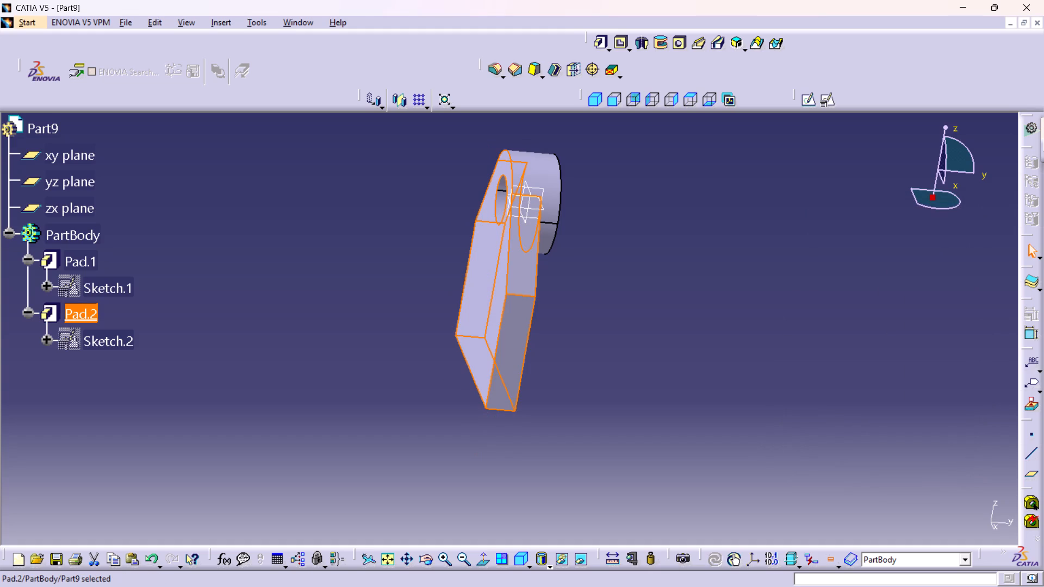
left_click(754, 366)
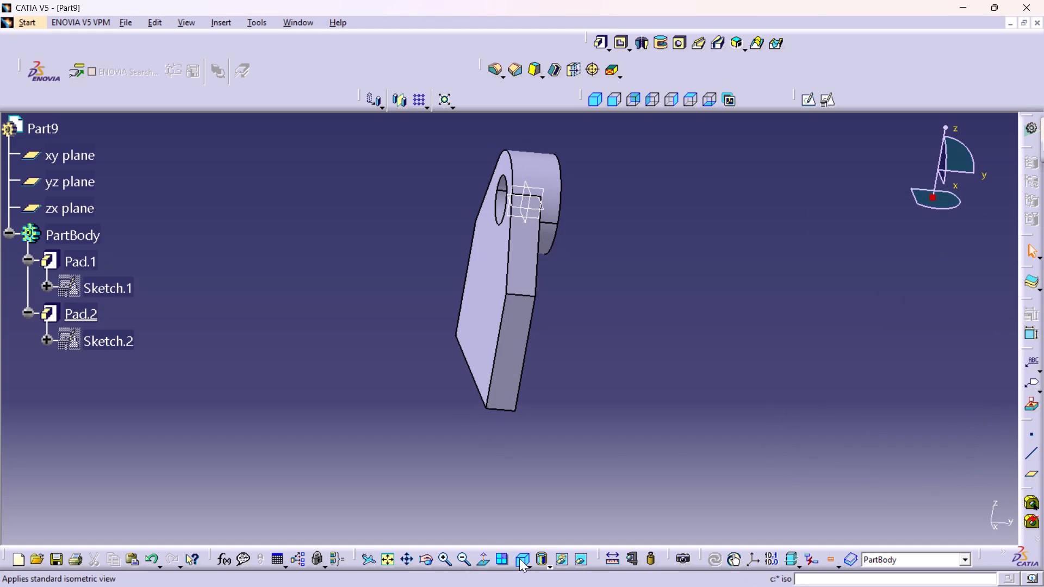
Create a positioned sketch on the yz plane with implicit origin and orientation.
left_click(519, 558)
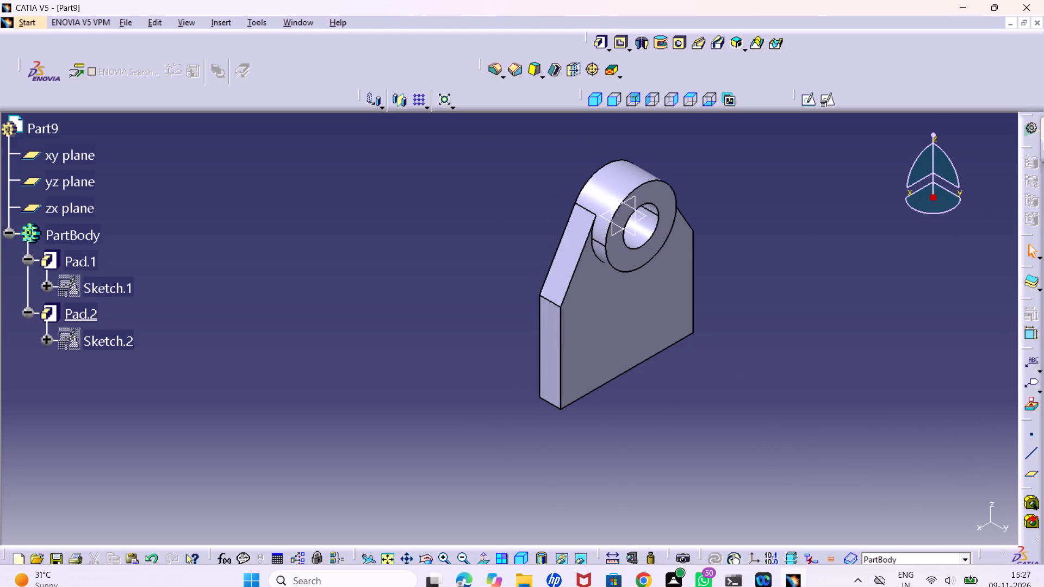
middle_click_drag(752, 392, 605, 367)
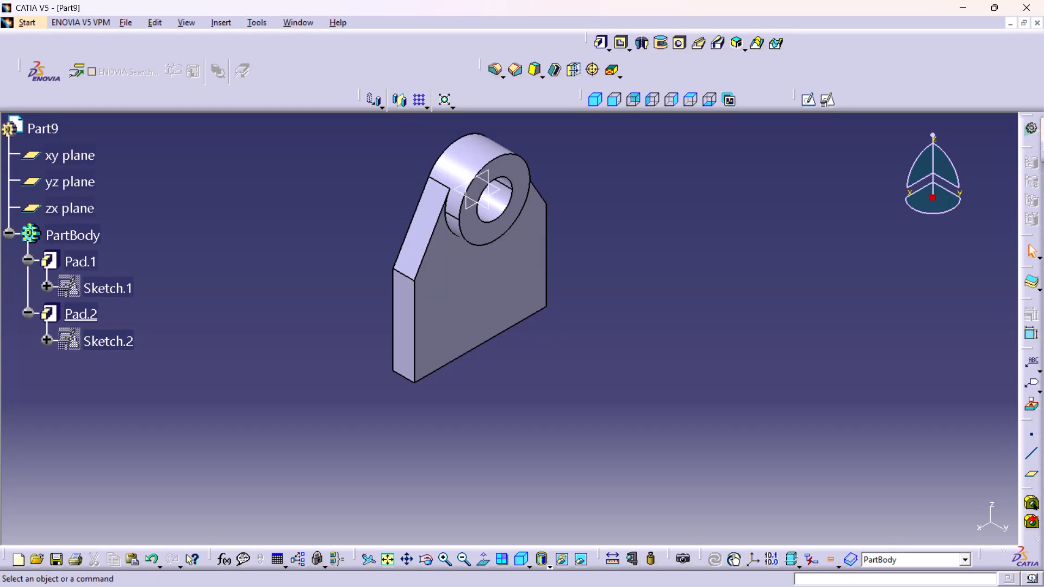
left_click(487, 207)
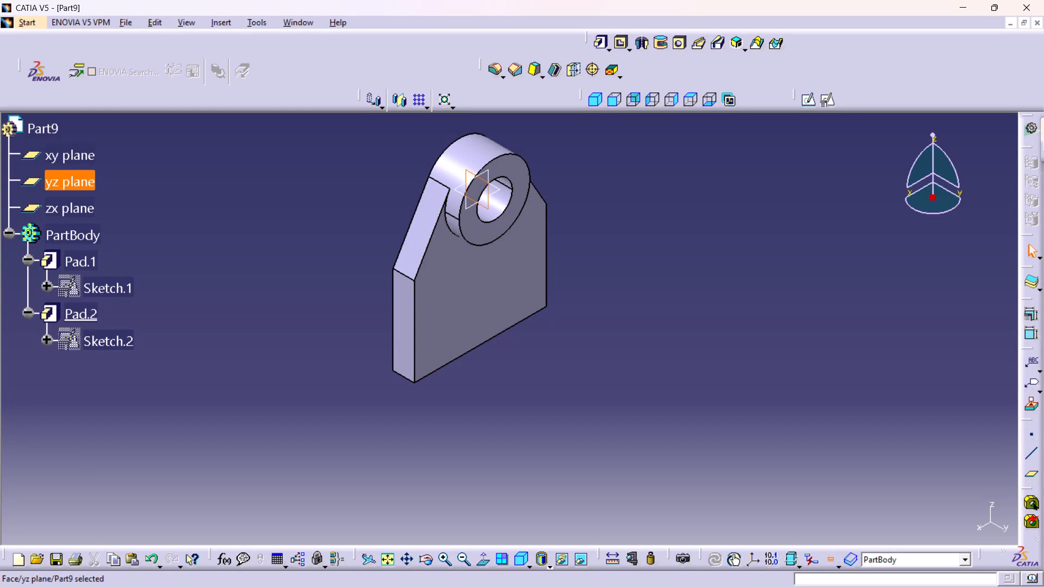
left_click(819, 99)
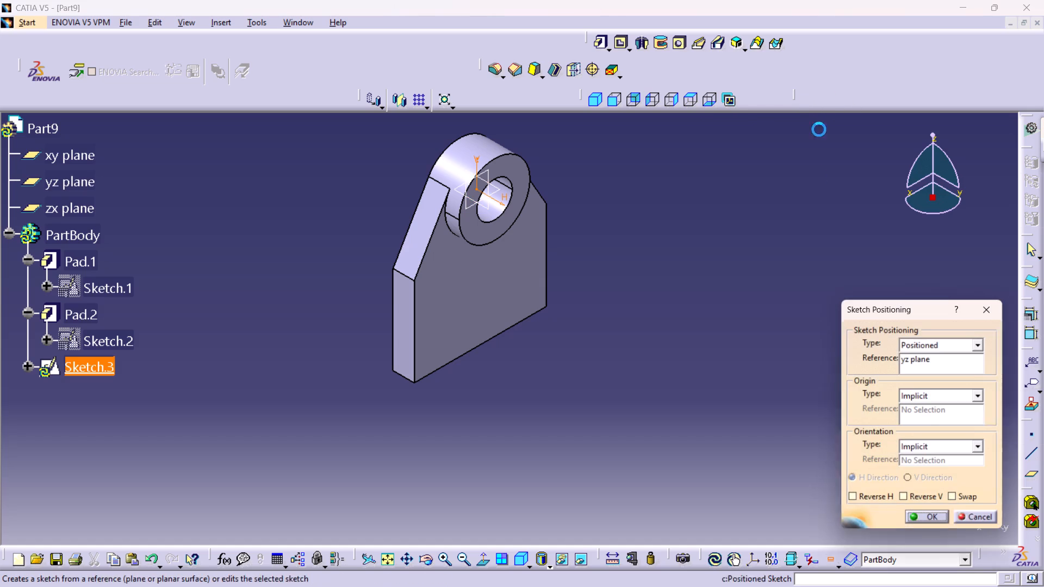
left_click(924, 527)
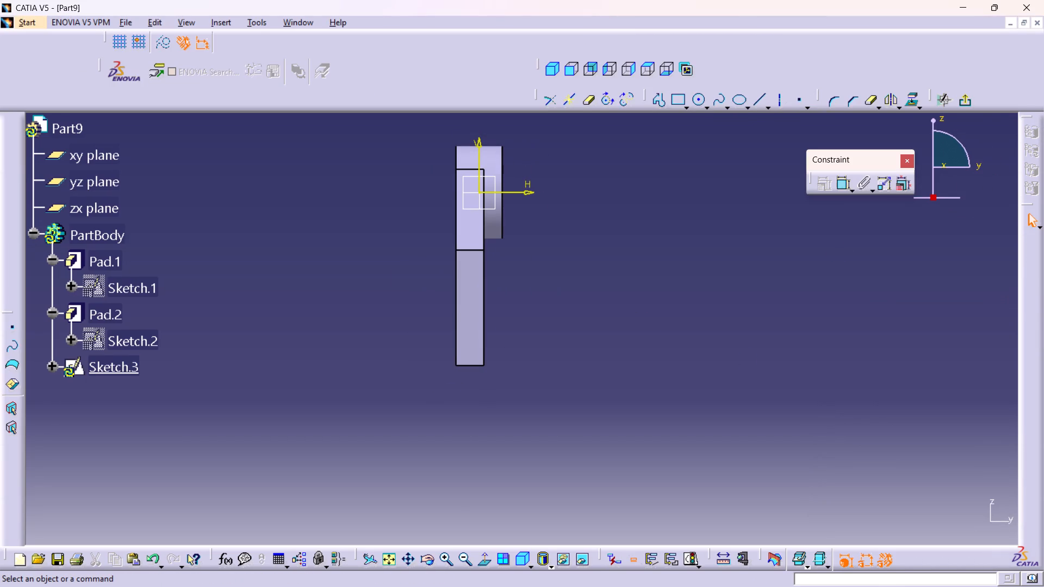
Sketch a circle beside the support plate, on the side where the ring hub protrudes.
middle_click_drag(641, 309, 637, 293)
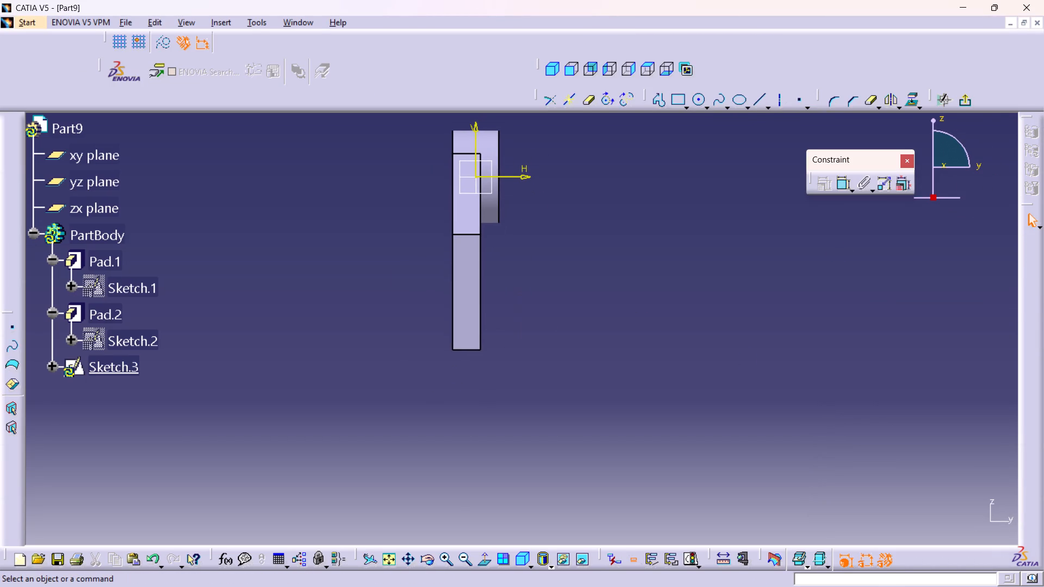
double_click(660, 99)
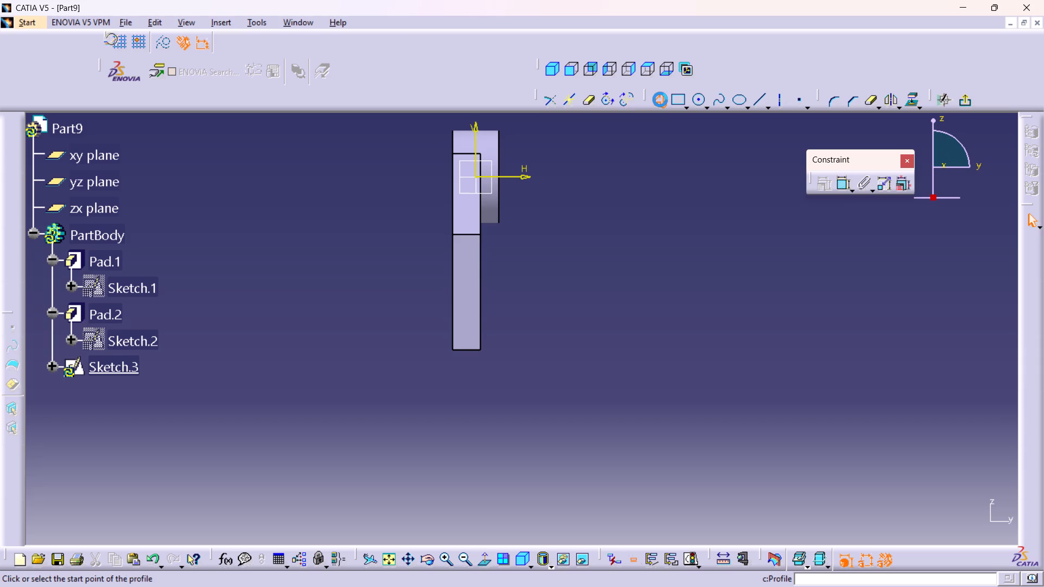
double_click(697, 99)
left_click(589, 306)
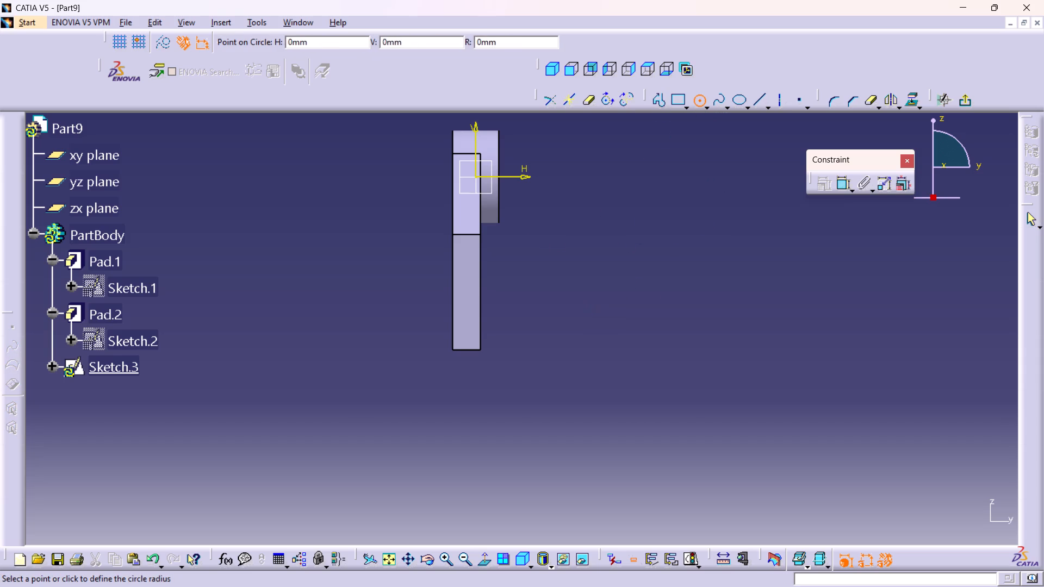
left_click(613, 334)
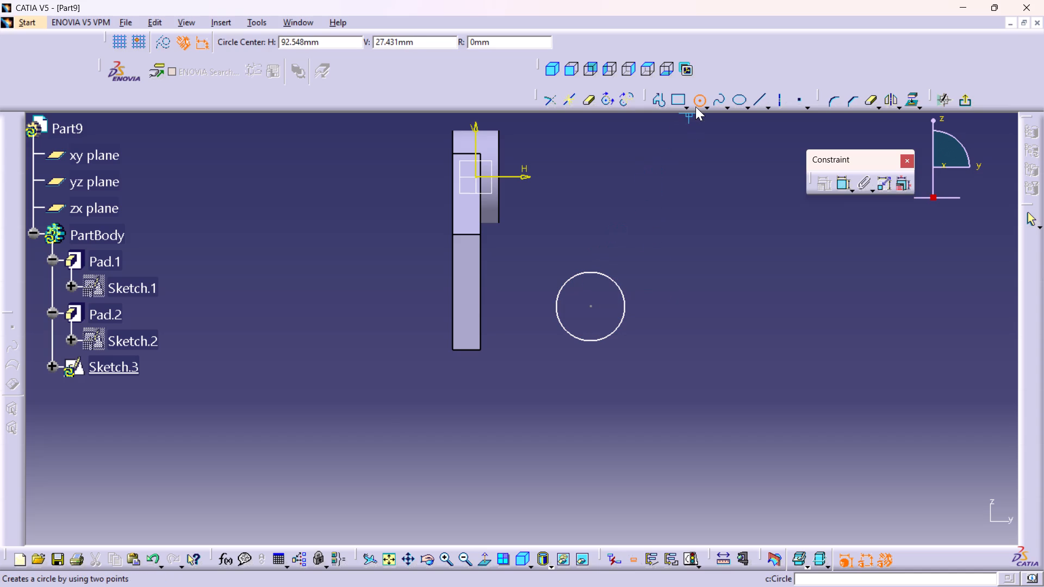
Sketch a profile beside the plate: a vertical line about 45 mm long, joined to a line about 49 mm long sloping down above the circle.
double_click(657, 102)
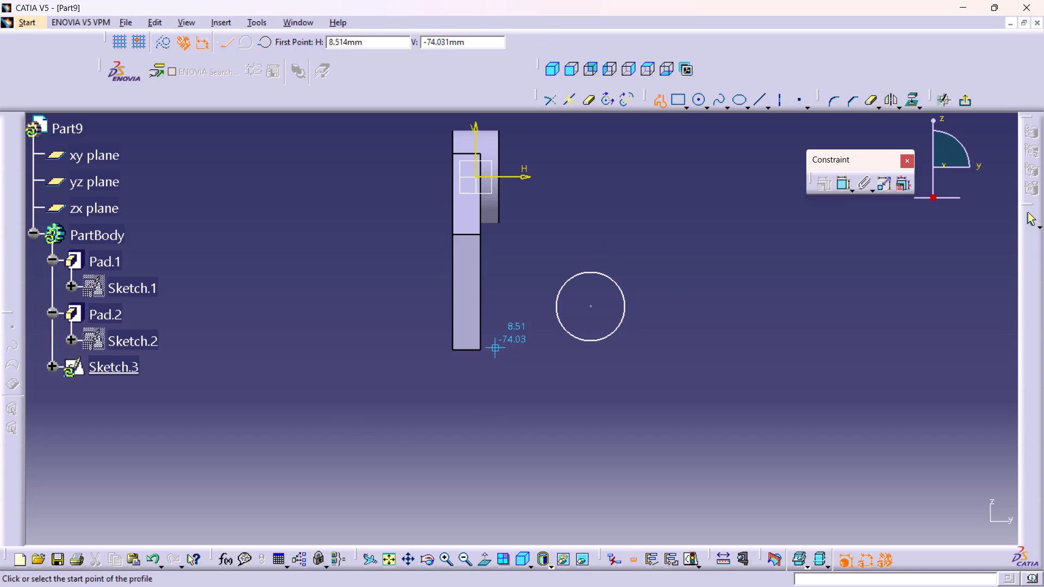
left_click(496, 347)
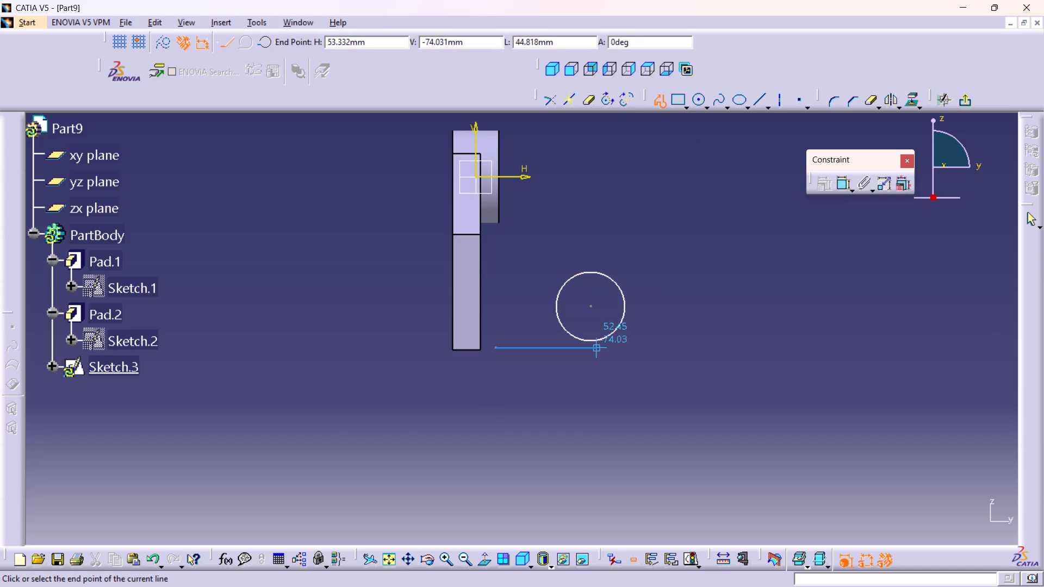
left_click(497, 243)
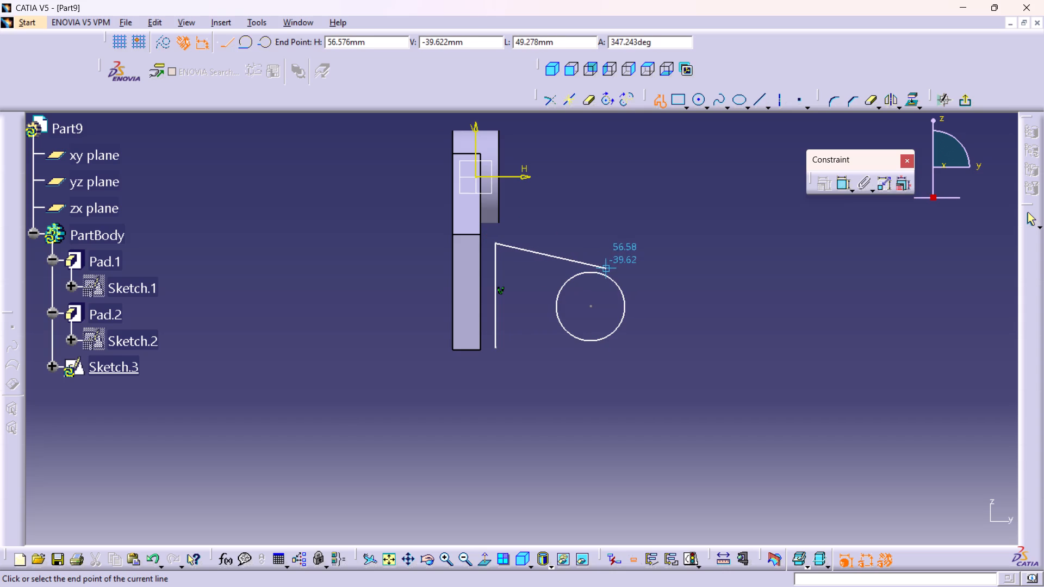
left_click(606, 268)
left_click(1030, 215)
left_click(871, 239)
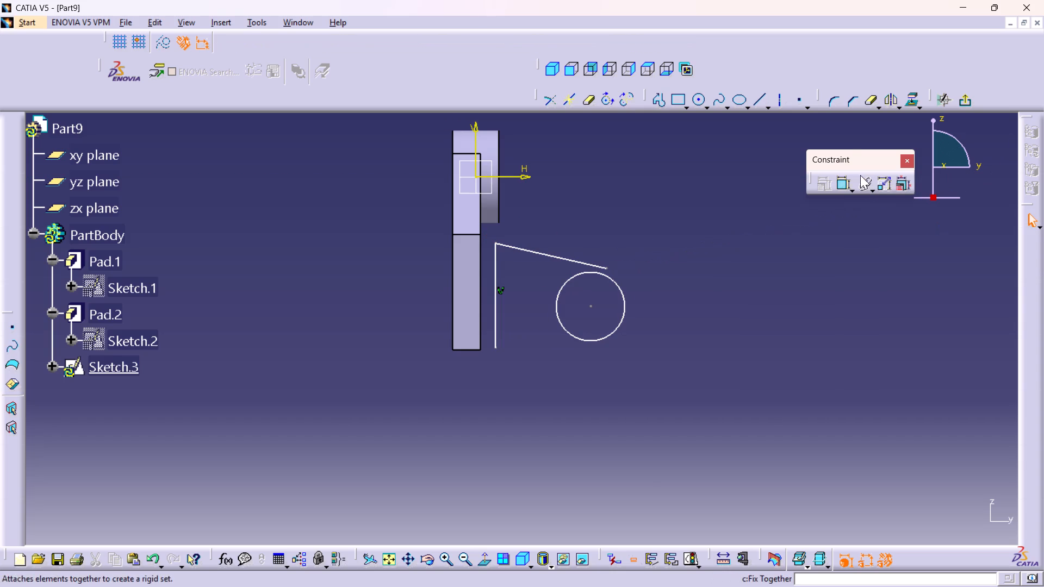
Sketch a horizontal line about 43 mm long from the vertical line's lower end to just below the circle.
double_click(665, 107)
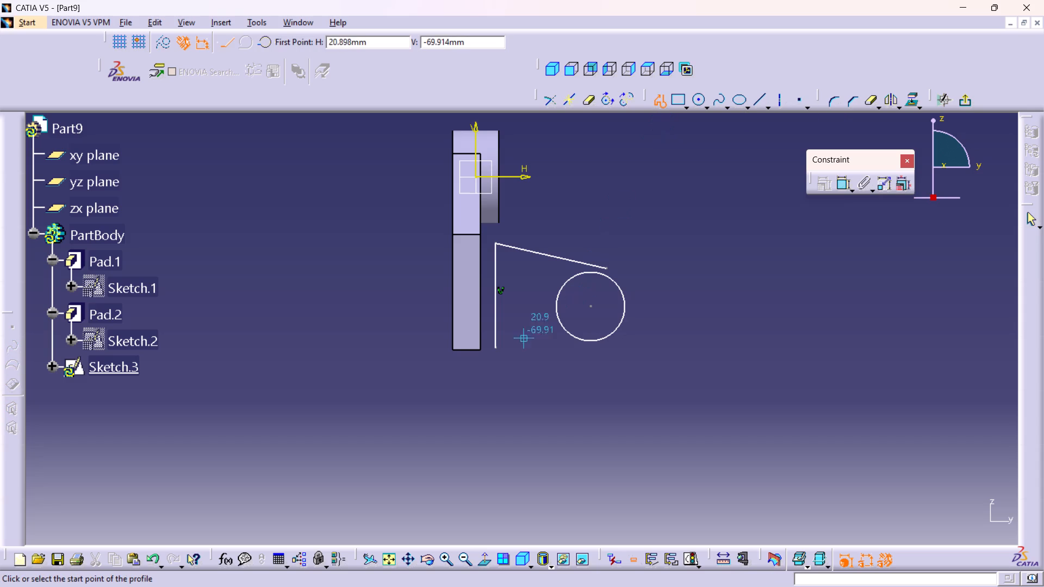
left_click(495, 346)
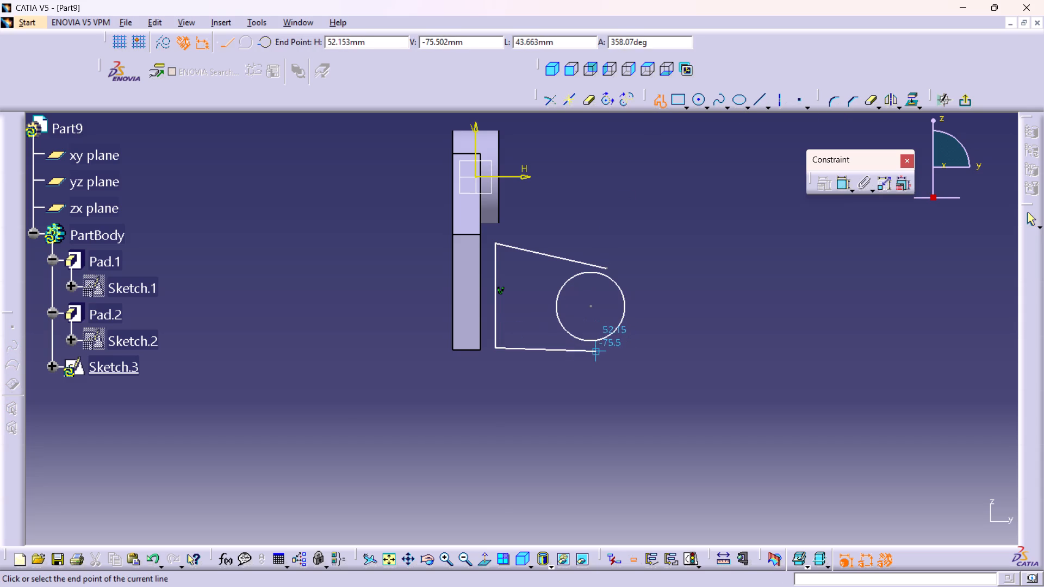
left_click(596, 345)
left_click(1030, 214)
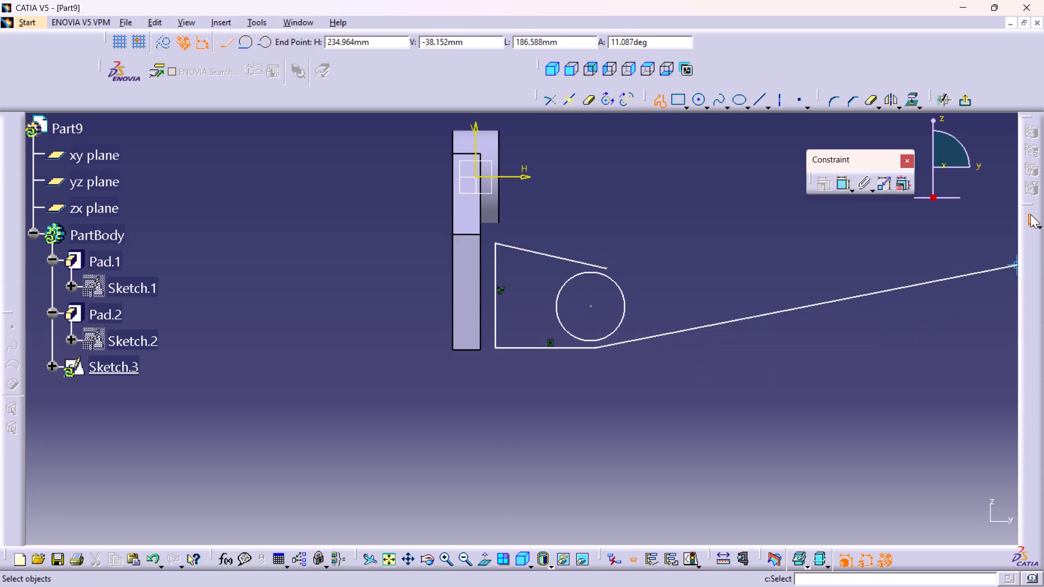
left_click(761, 295)
Constrain the circle's diameter to 25 mm.
middle_click_drag(524, 289, 522, 261)
right_click(524, 289)
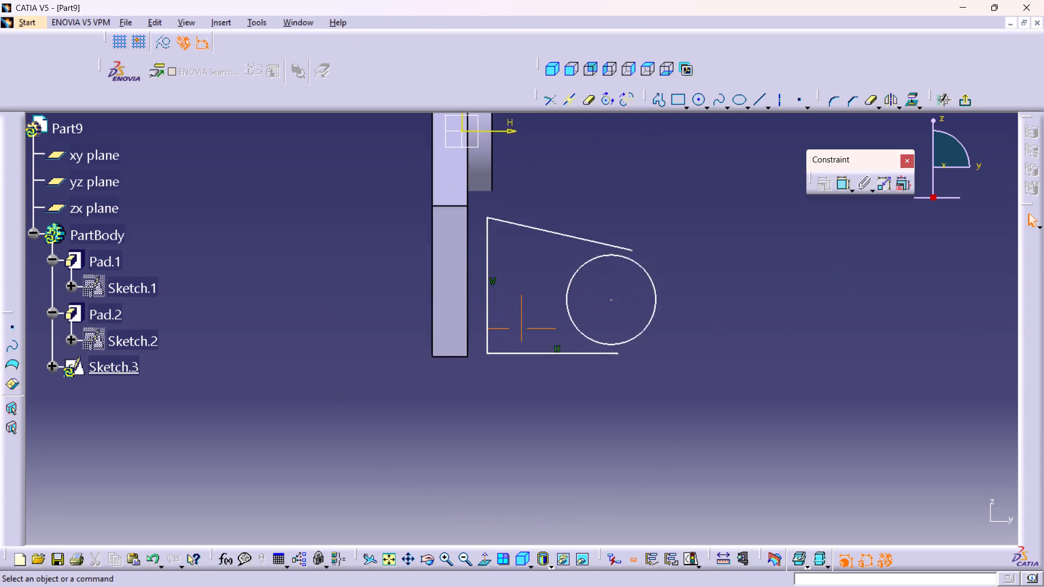
middle_click_drag(522, 261, 518, 225)
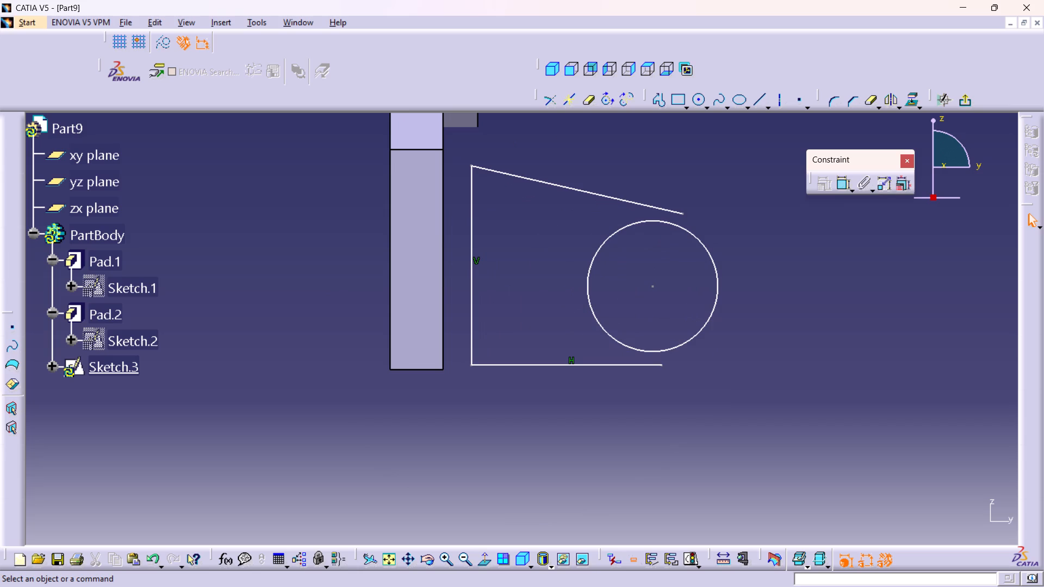
double_click(847, 183)
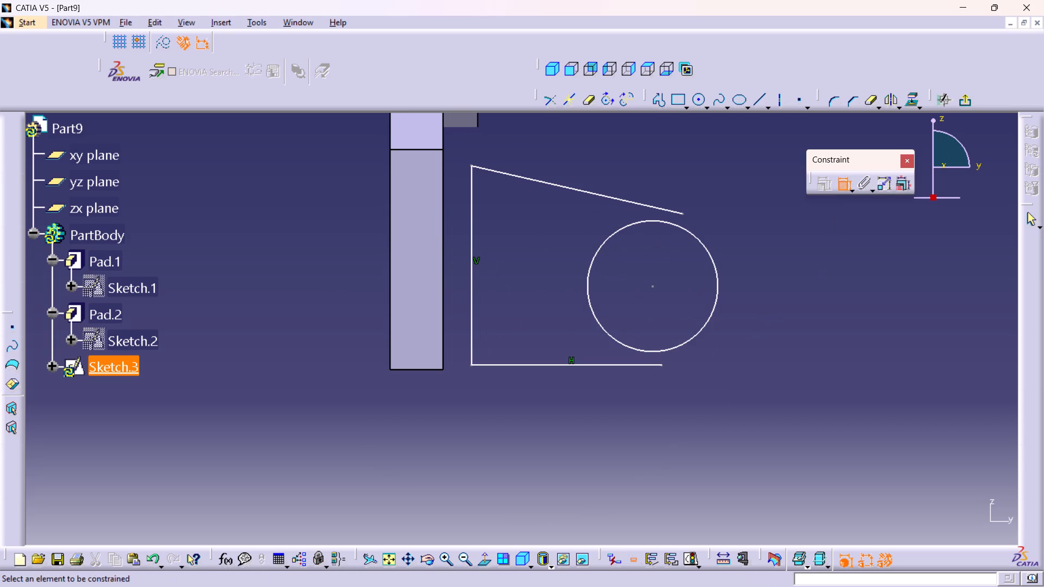
left_click(708, 320)
left_click(828, 313)
double_click(826, 308)
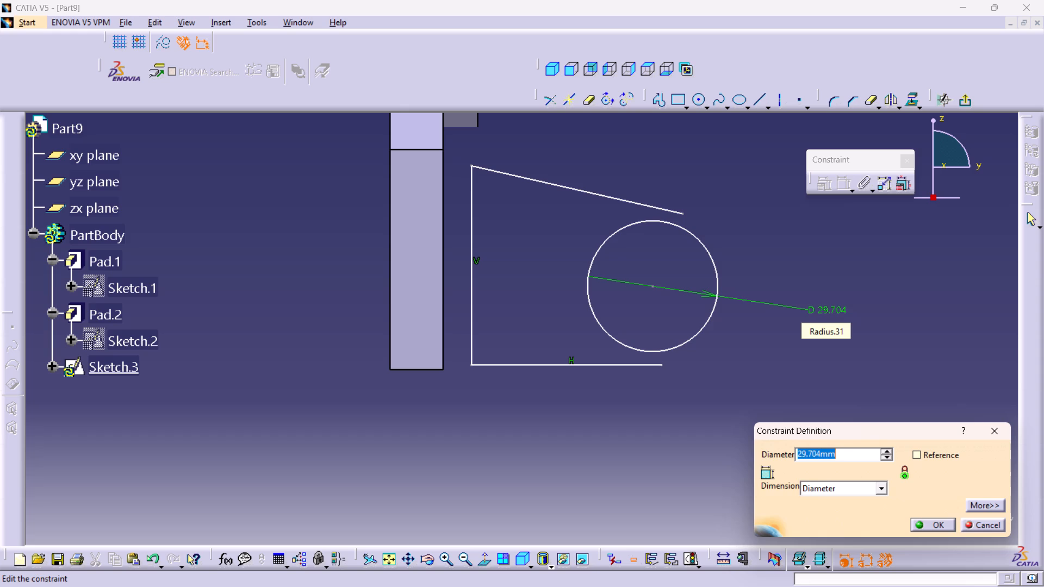
type("25")
key("Return")
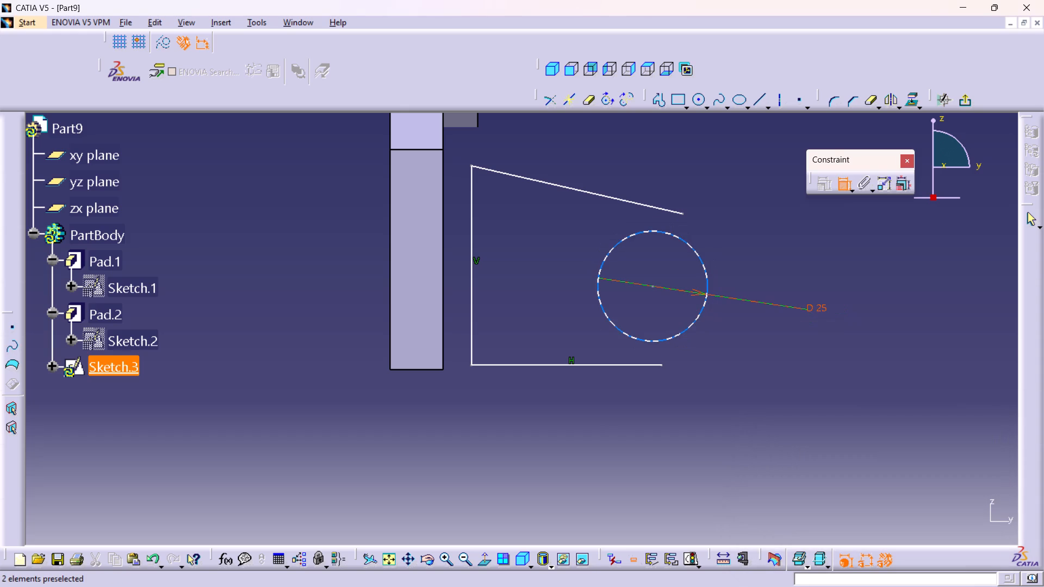
Make the free ends of the sloping line and the horizontal line coincident with the circle.
left_click(681, 211)
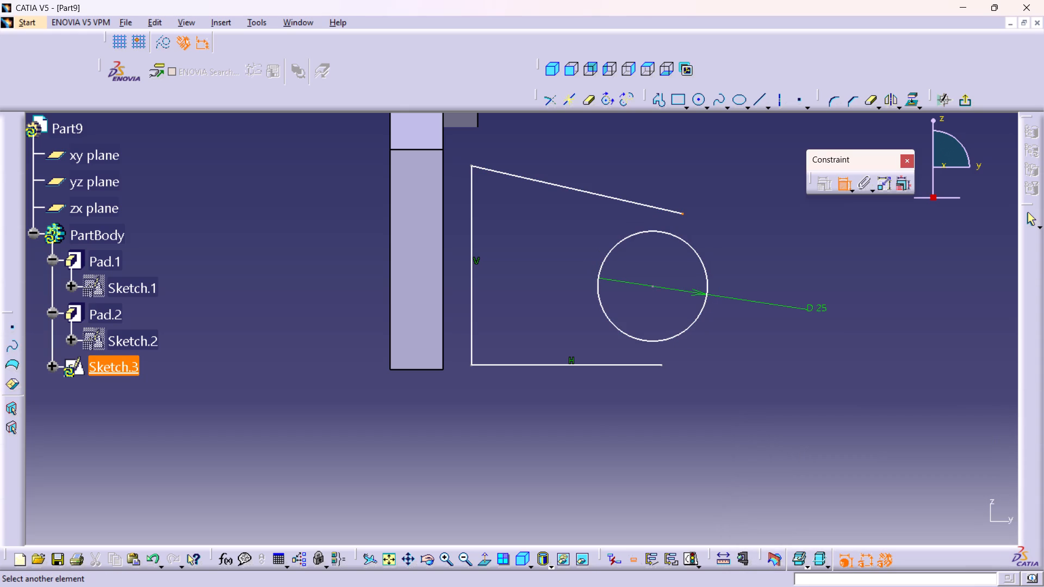
left_click(691, 243)
right_click(801, 208)
left_click(831, 323)
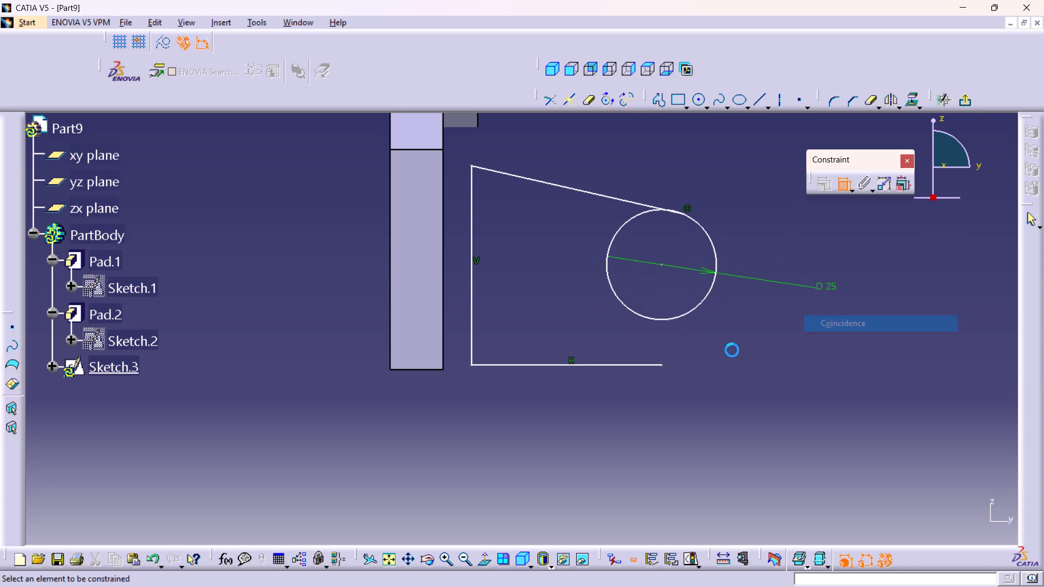
left_click(660, 365)
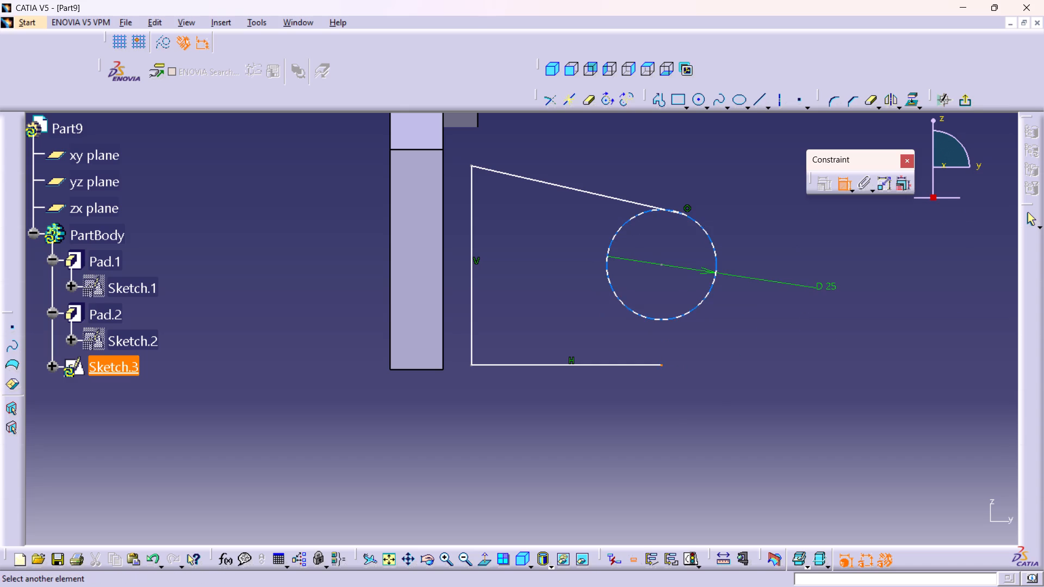
left_click(681, 317)
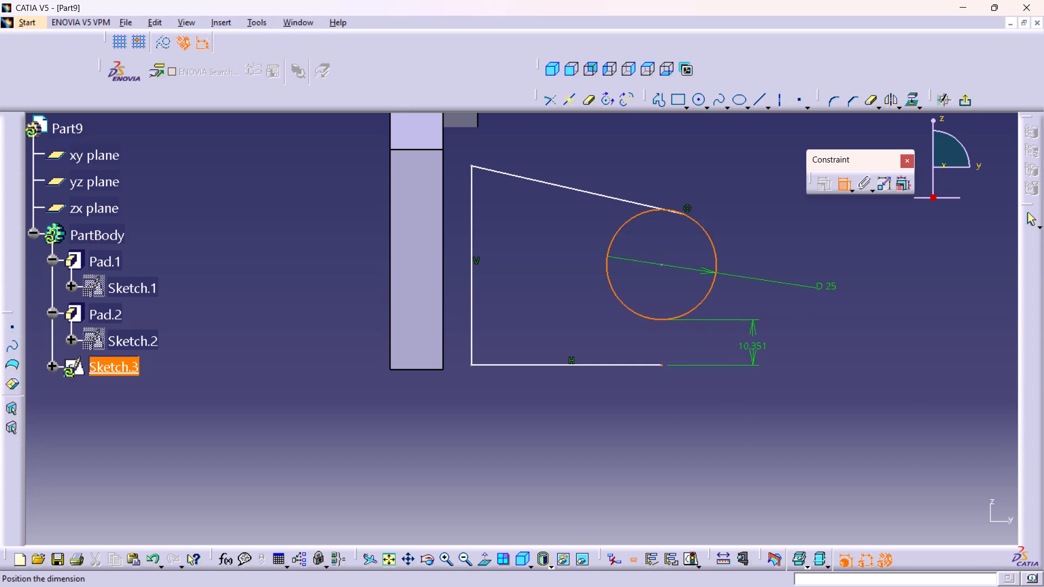
right_click(753, 349)
left_click(809, 462)
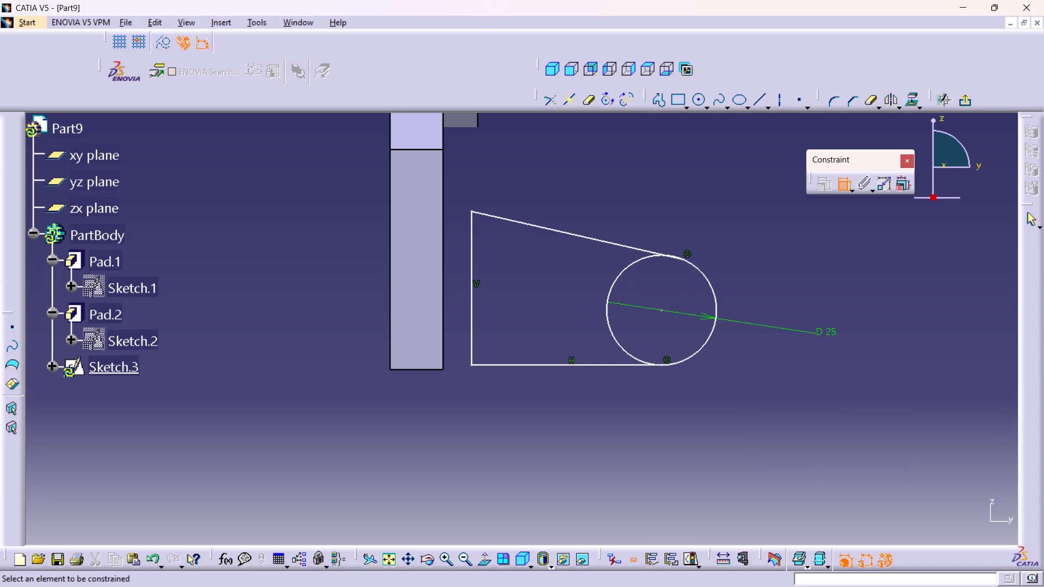
Apply tangency between the circle and both the horizontal line and the sloping line.
left_click(579, 365)
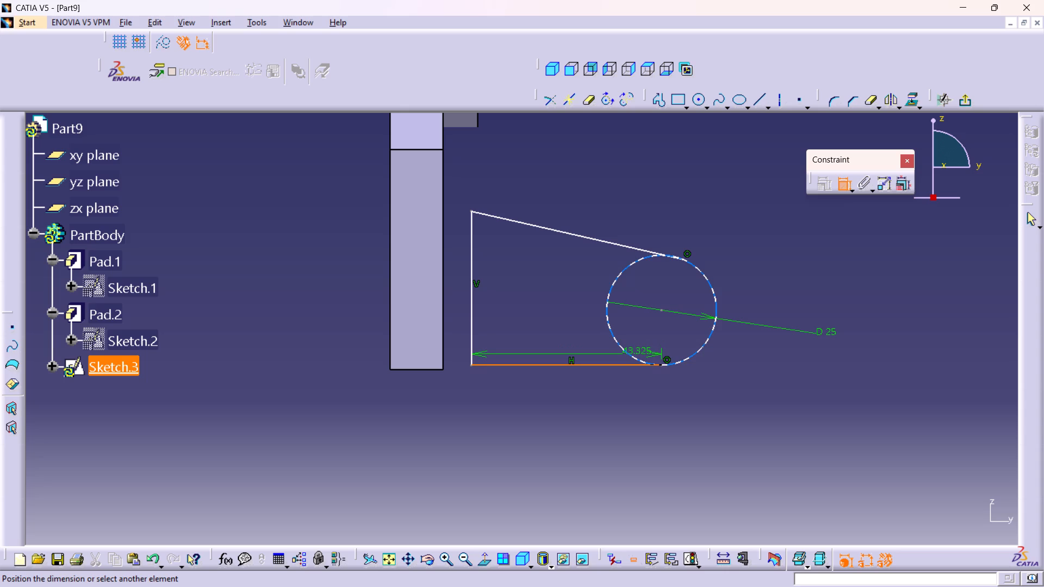
left_click(634, 354)
right_click(711, 399)
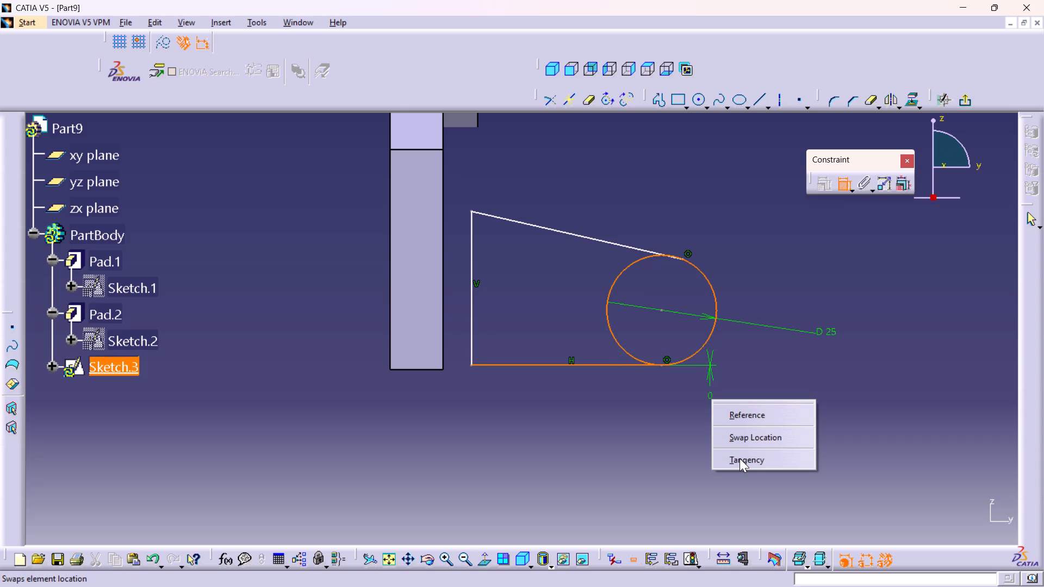
left_click(739, 458)
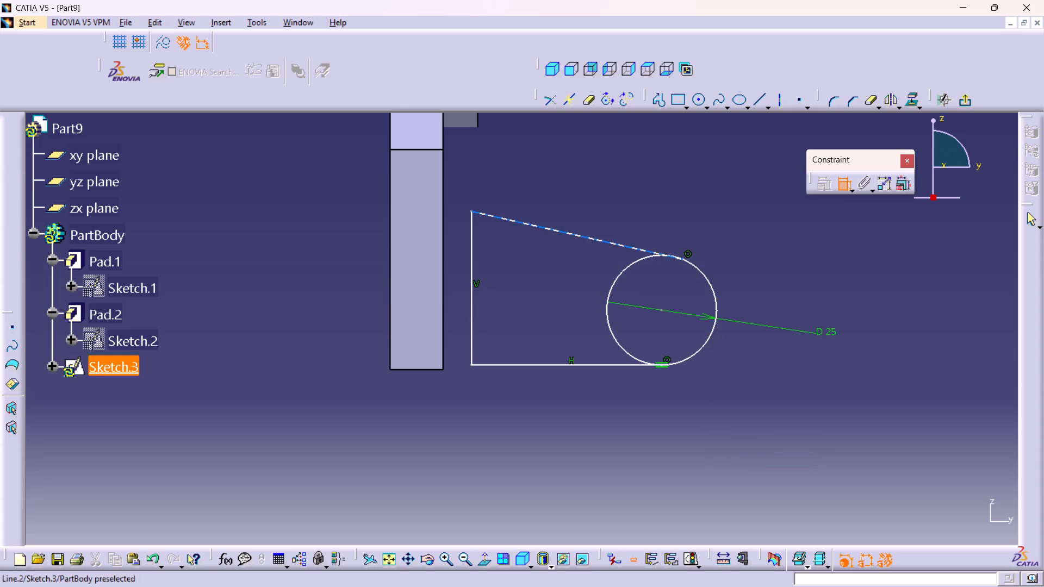
left_click(630, 245)
left_click(714, 290)
right_click(743, 234)
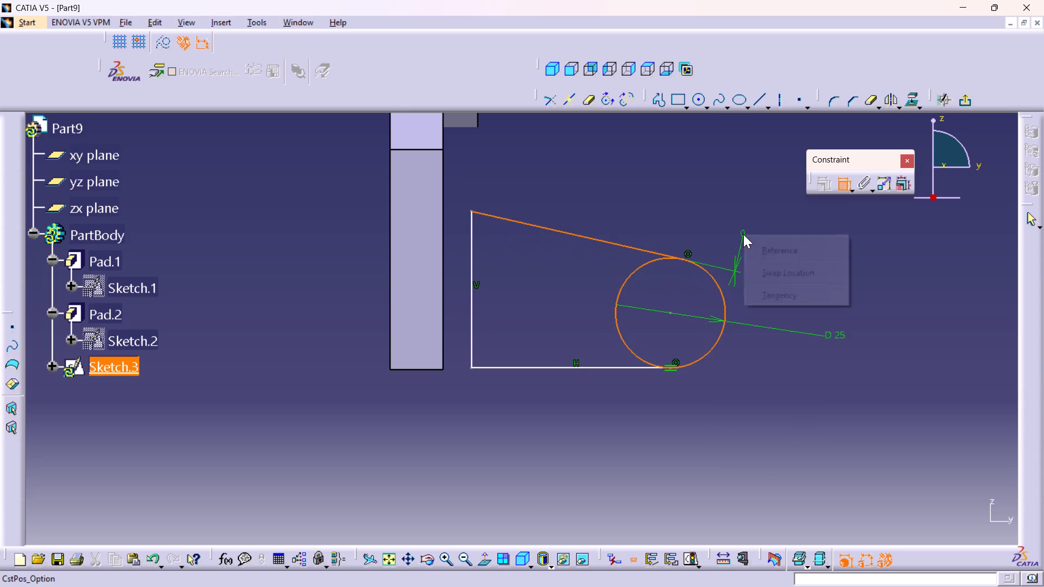
left_click(768, 295)
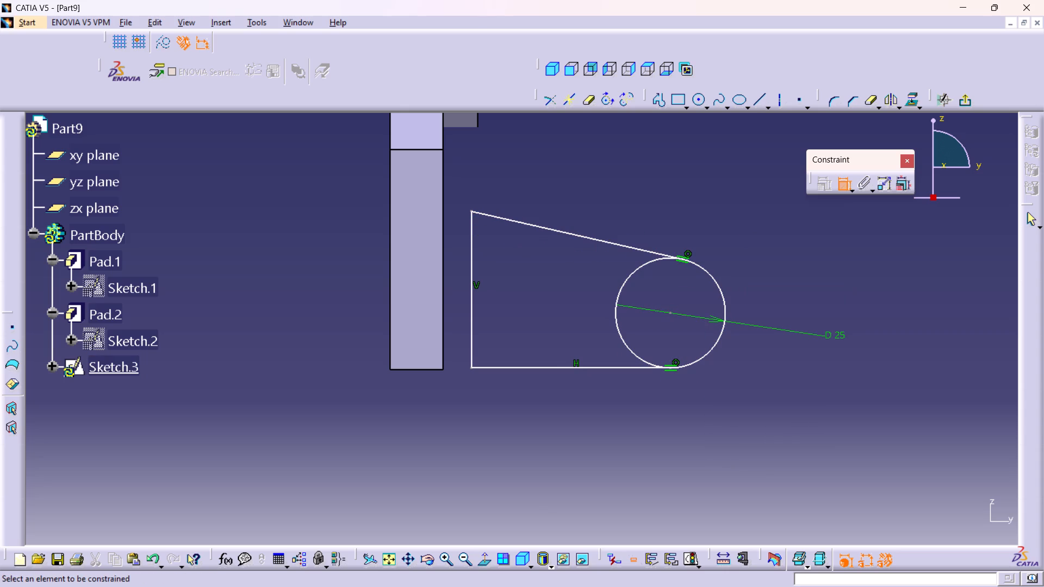
Dimension the profile's vertical line to a length of 50 mm.
left_click(471, 315)
left_click(287, 339)
double_click(287, 333)
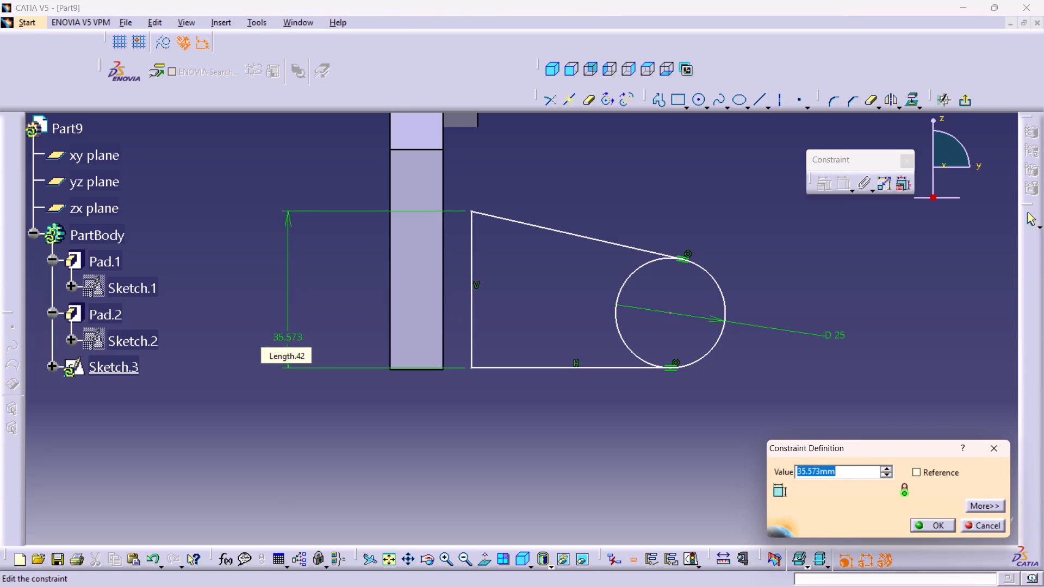
type("50")
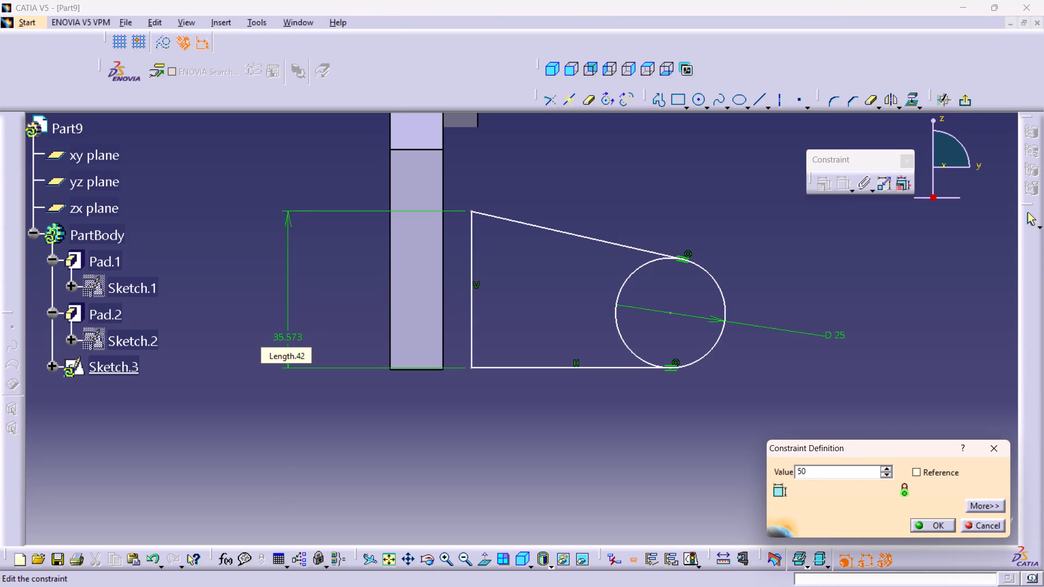
key("Return")
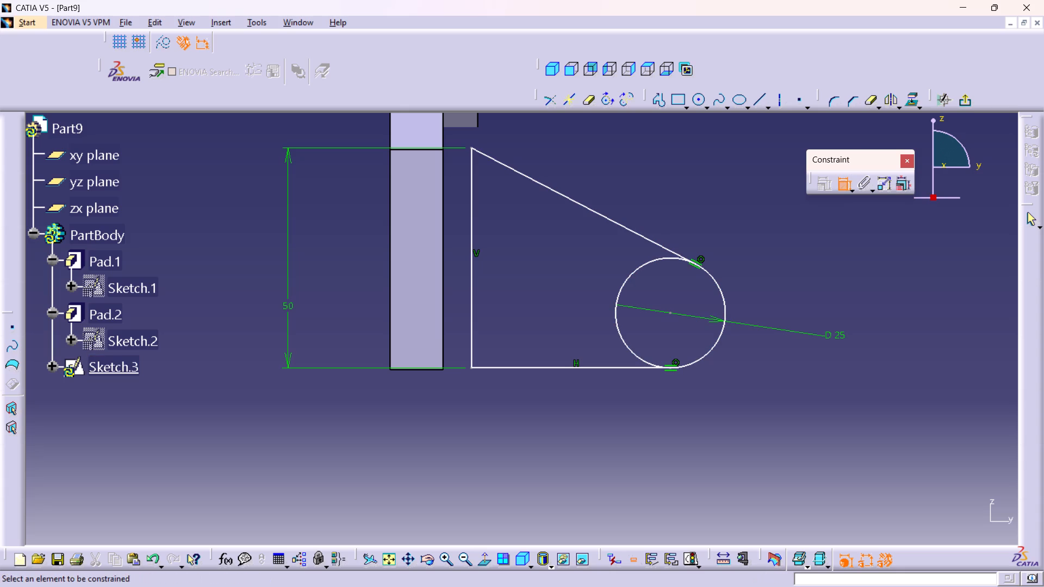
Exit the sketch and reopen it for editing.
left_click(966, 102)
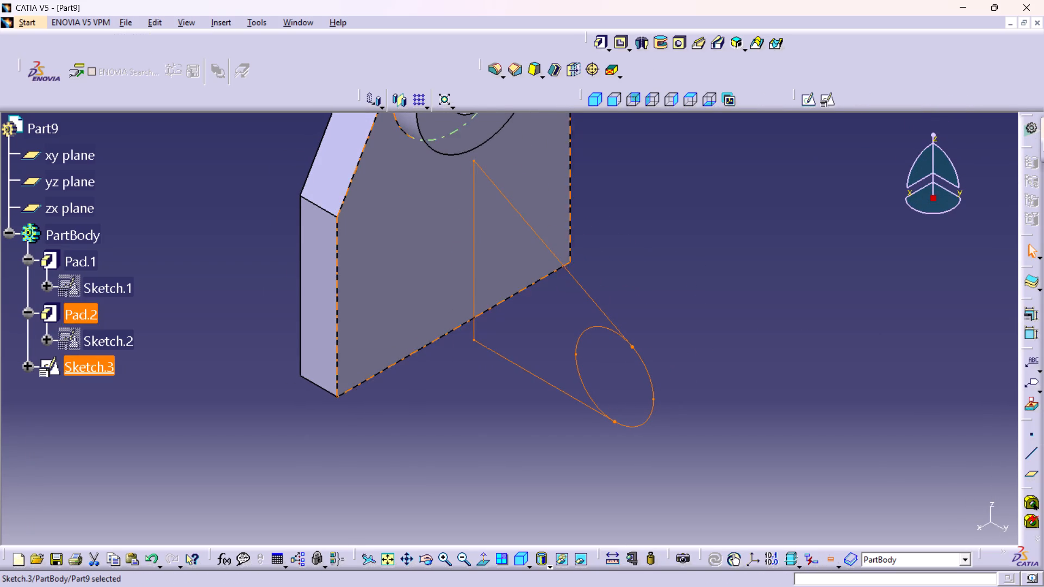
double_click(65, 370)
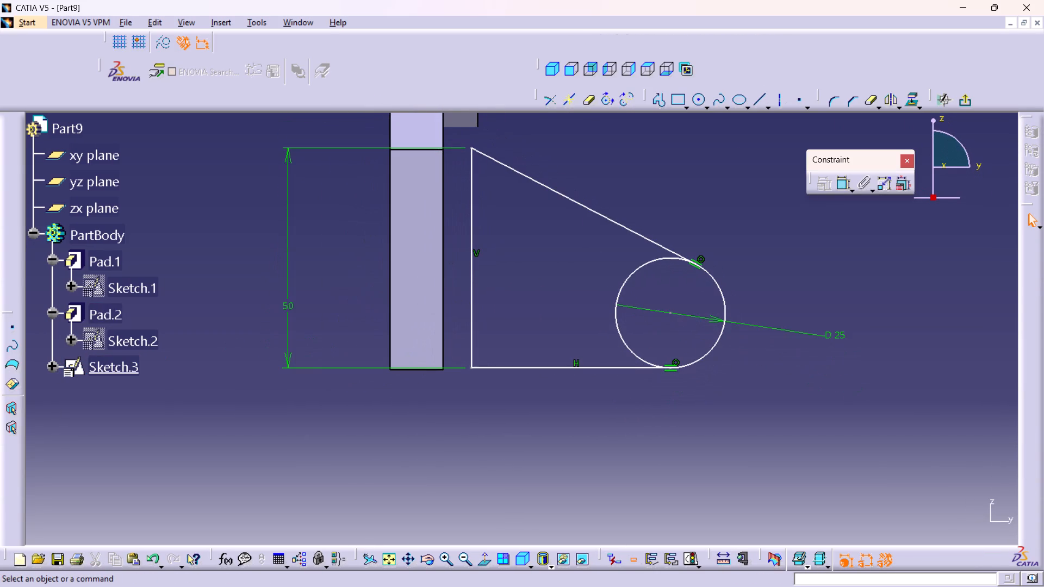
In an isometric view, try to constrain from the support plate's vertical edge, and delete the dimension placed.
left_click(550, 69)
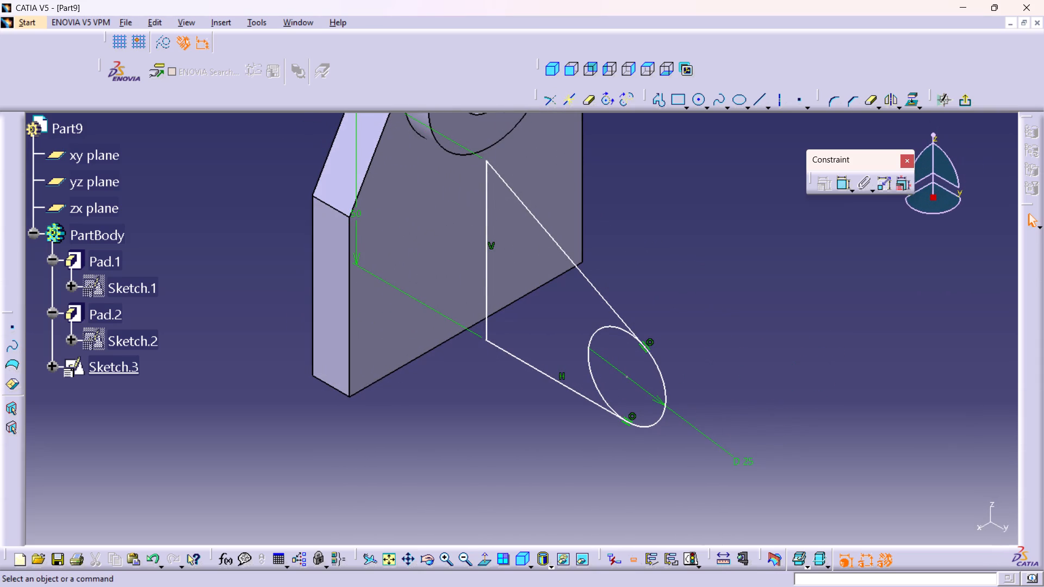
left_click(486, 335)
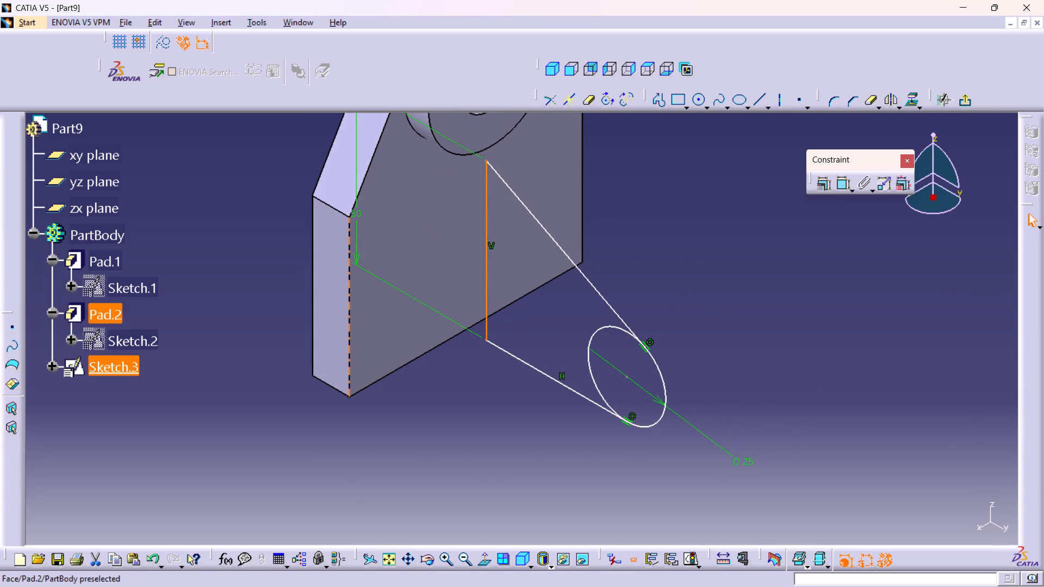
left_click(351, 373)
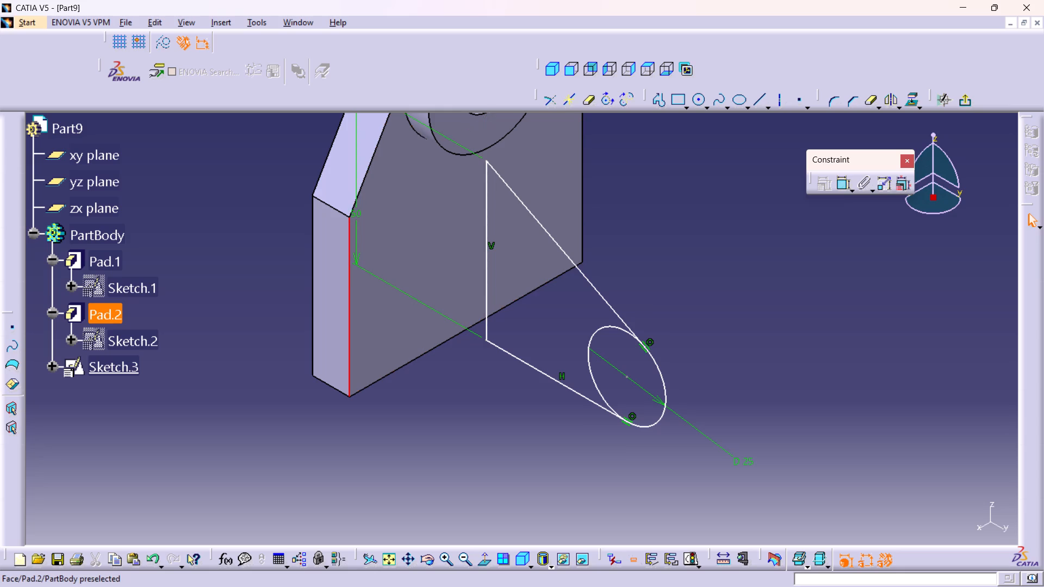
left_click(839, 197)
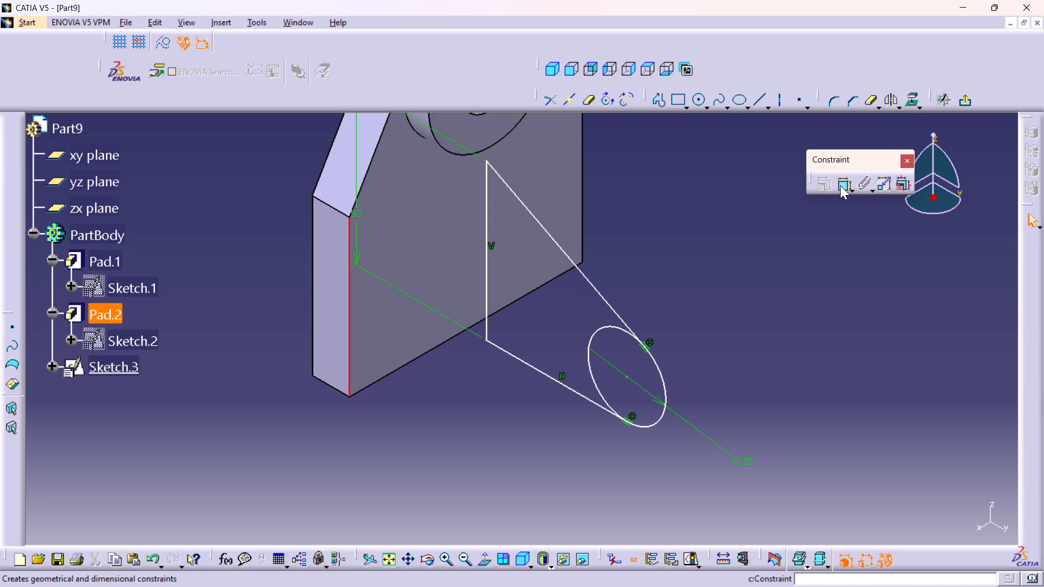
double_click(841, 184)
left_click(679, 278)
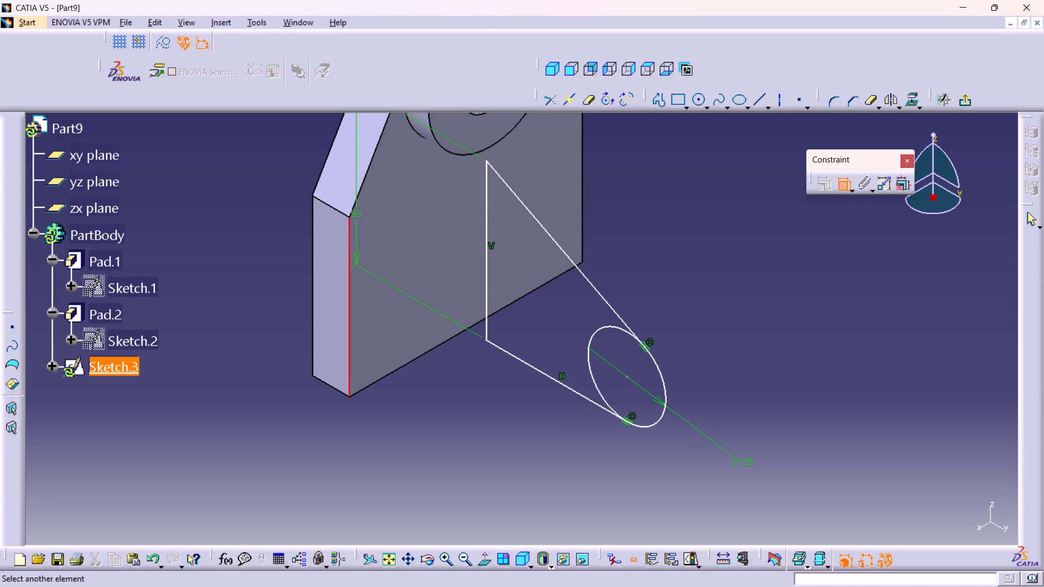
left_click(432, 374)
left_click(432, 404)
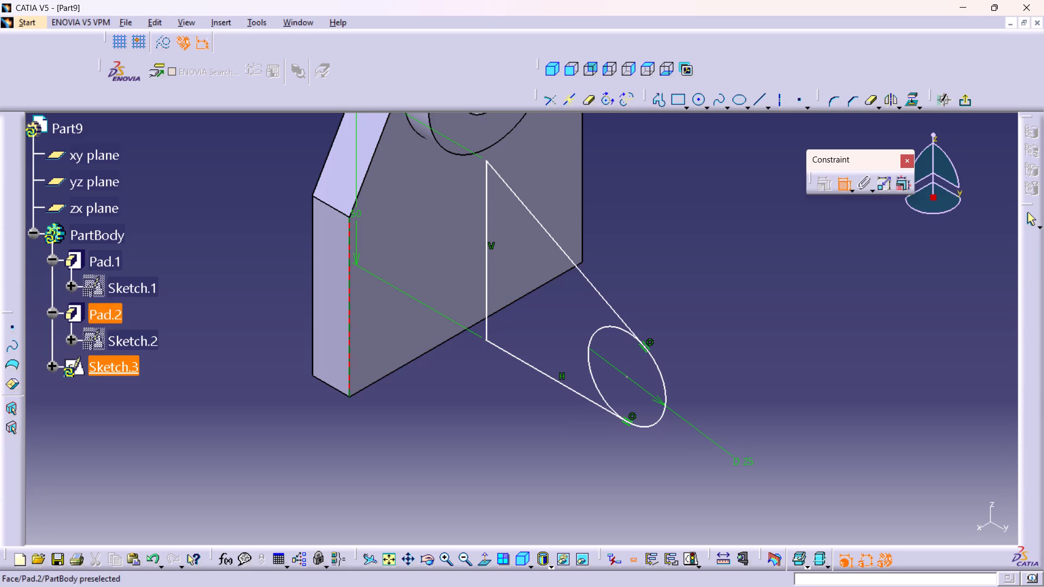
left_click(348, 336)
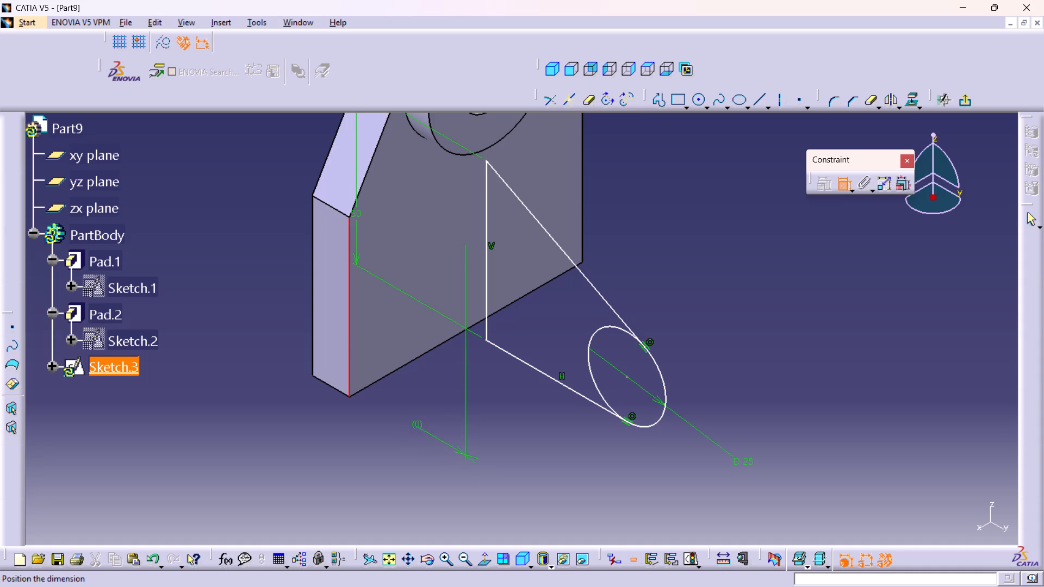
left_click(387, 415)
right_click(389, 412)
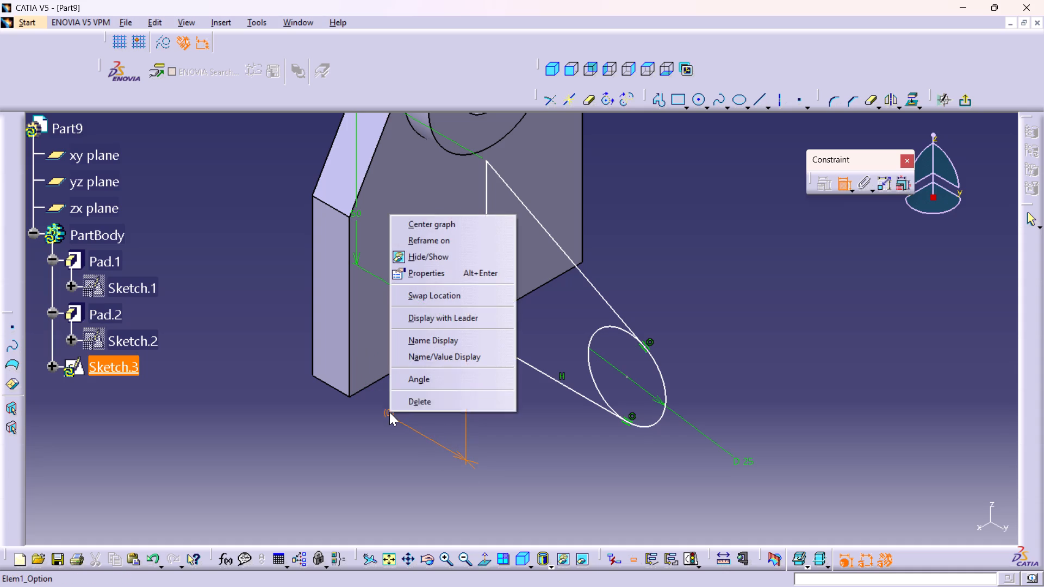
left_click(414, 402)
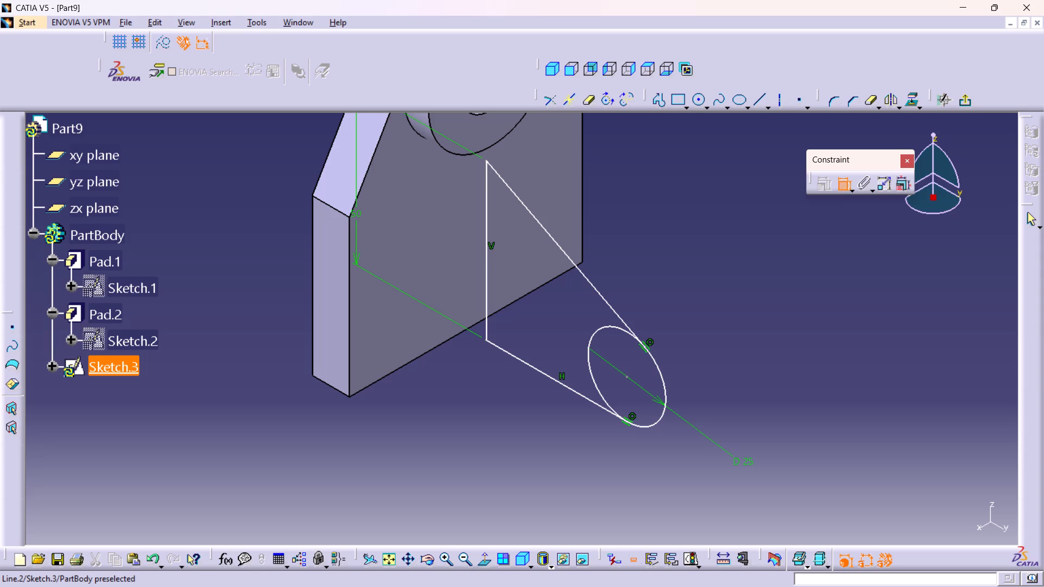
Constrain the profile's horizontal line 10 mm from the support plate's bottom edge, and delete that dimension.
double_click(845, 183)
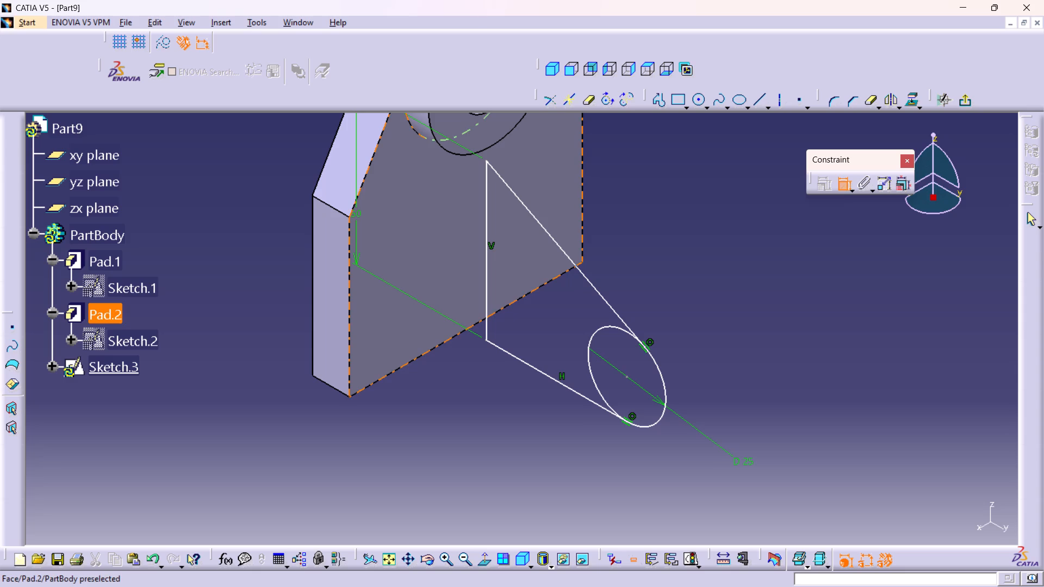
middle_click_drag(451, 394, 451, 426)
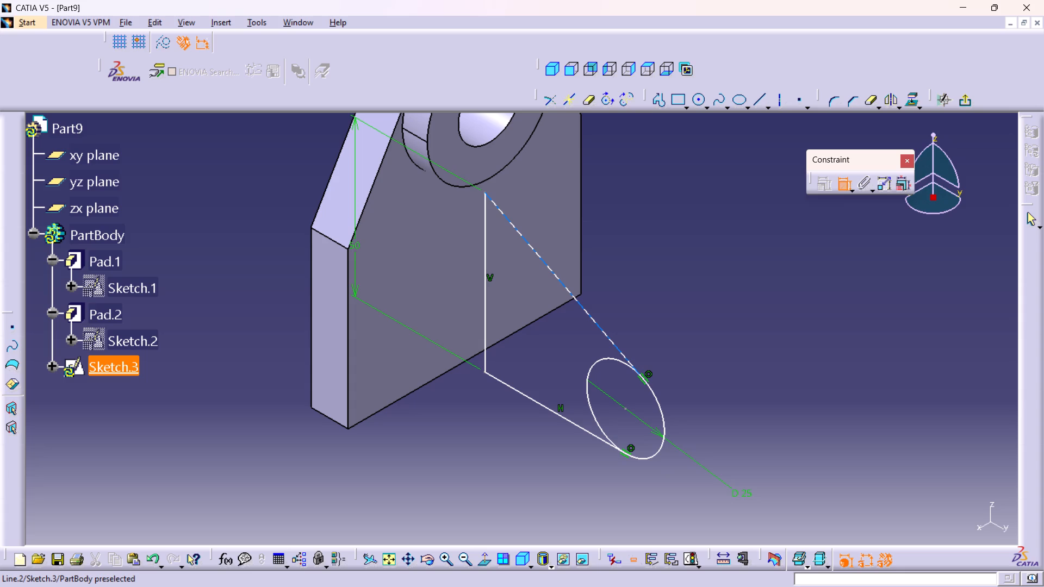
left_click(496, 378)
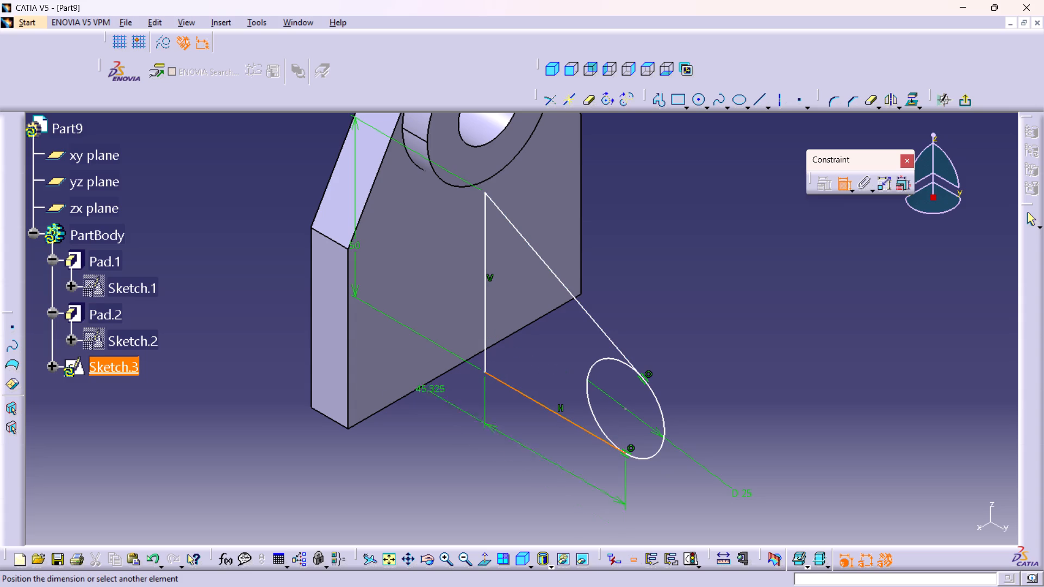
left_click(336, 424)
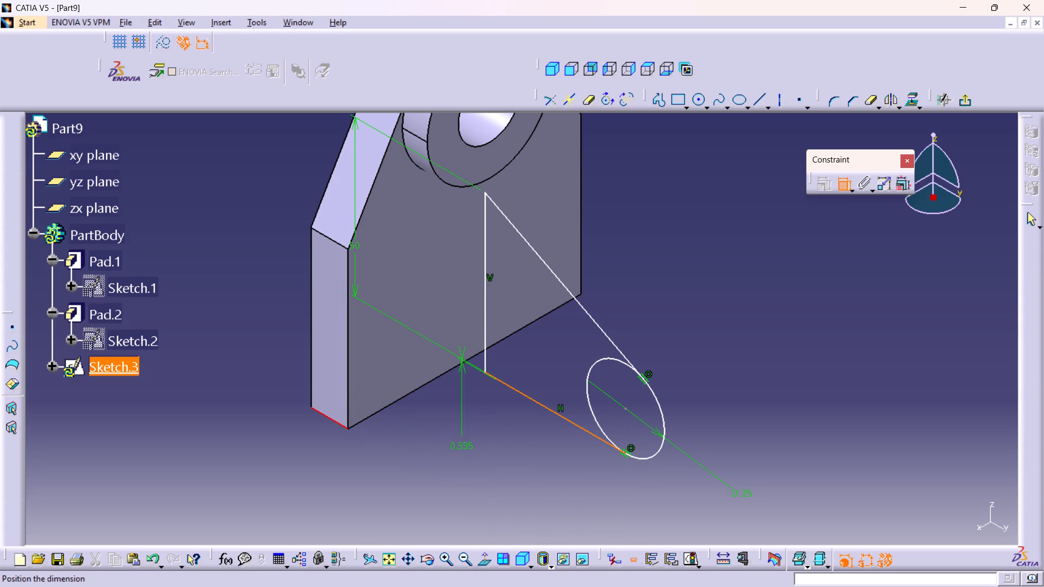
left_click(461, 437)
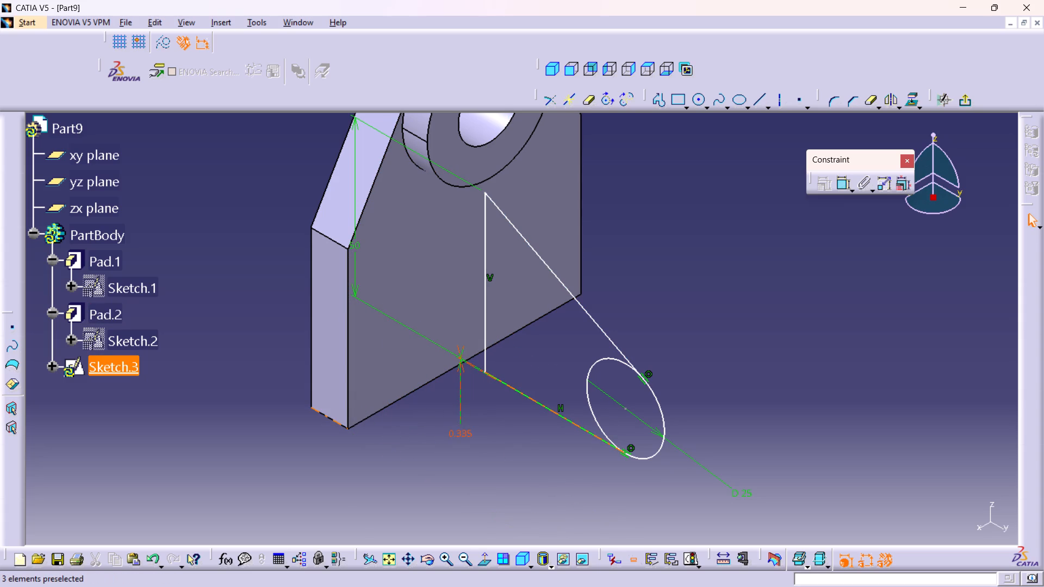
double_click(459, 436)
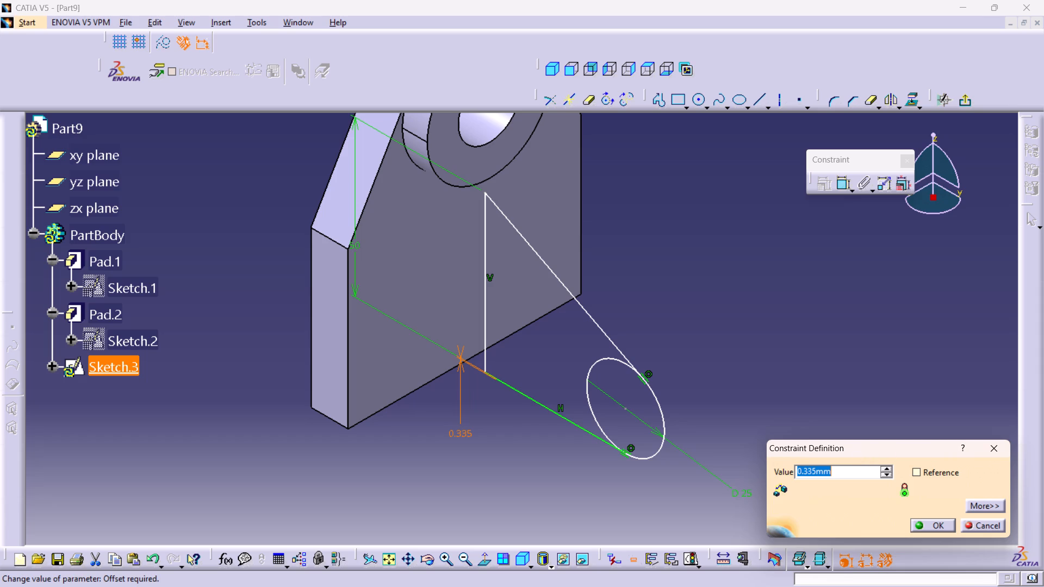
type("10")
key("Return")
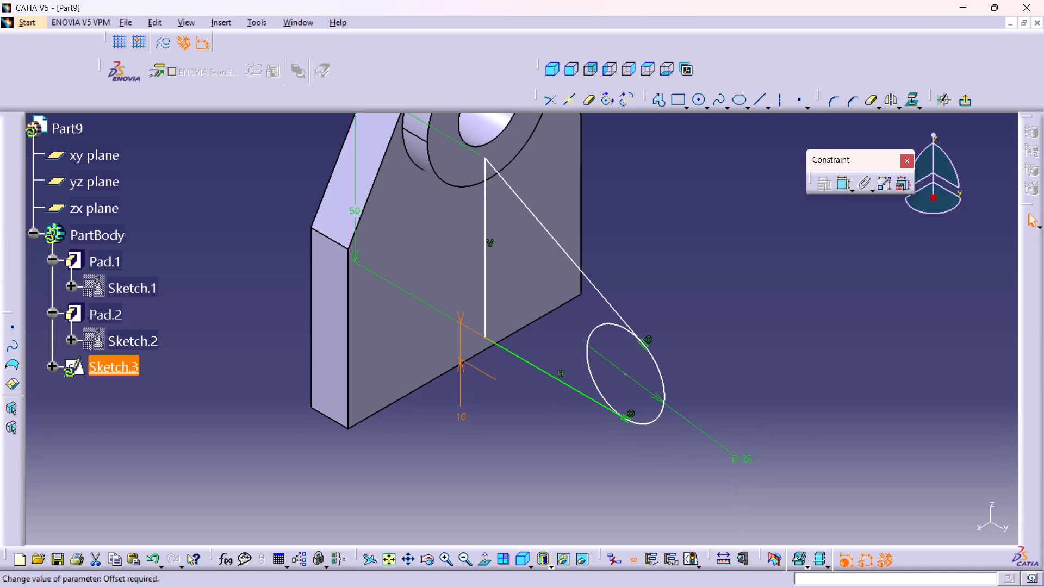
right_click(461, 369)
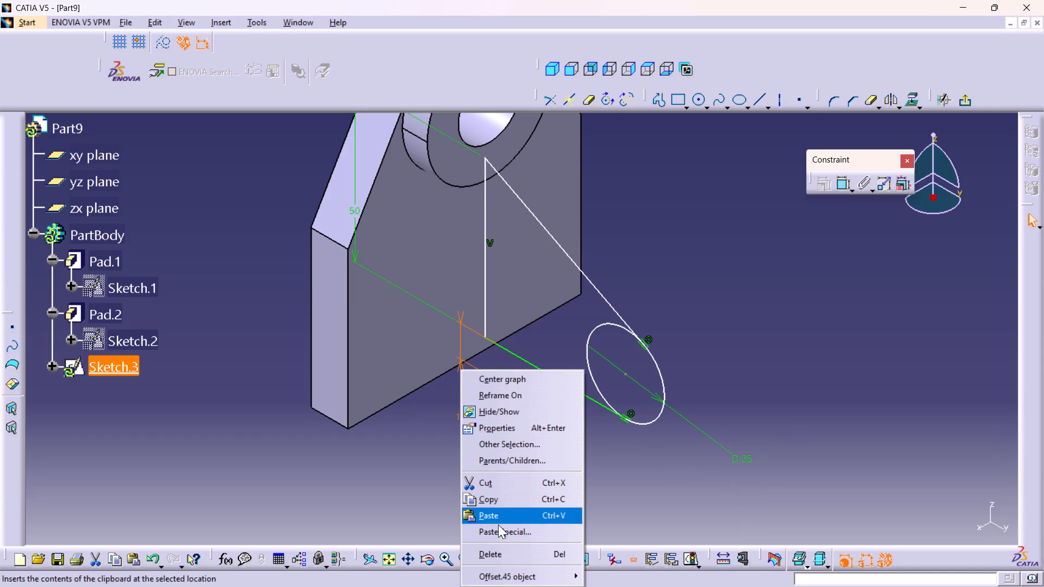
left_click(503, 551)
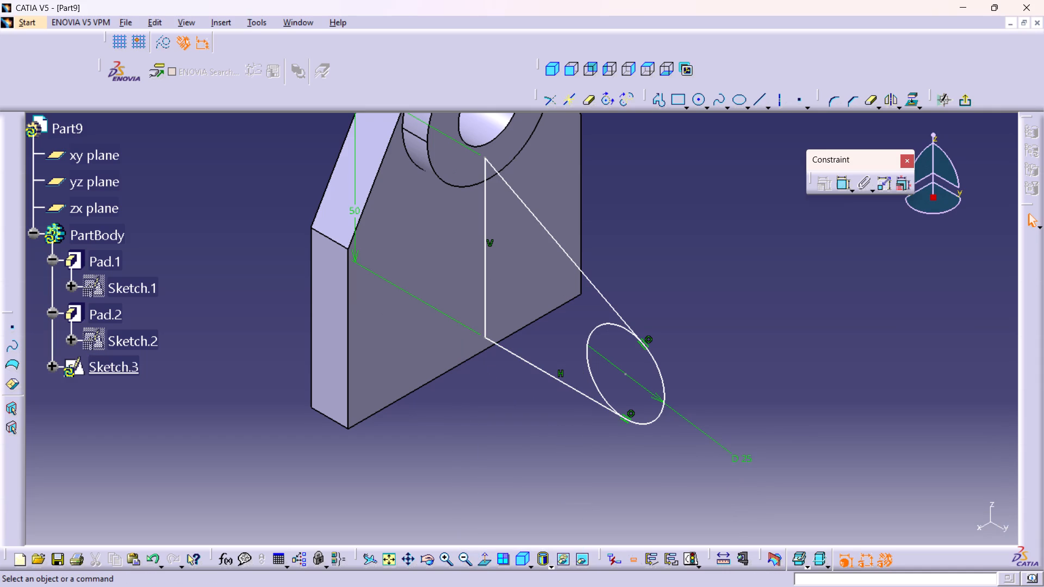
Undo the recent edits back to before the yz-plane side sketch was created.
key("ctrl+z")
key("ctrl+z")
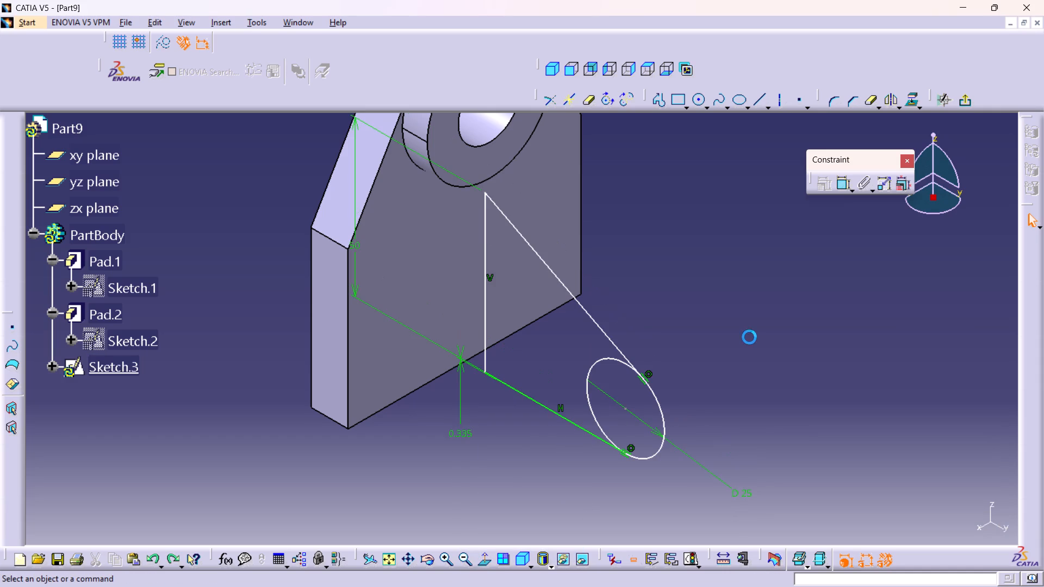
key("ctrl+z")
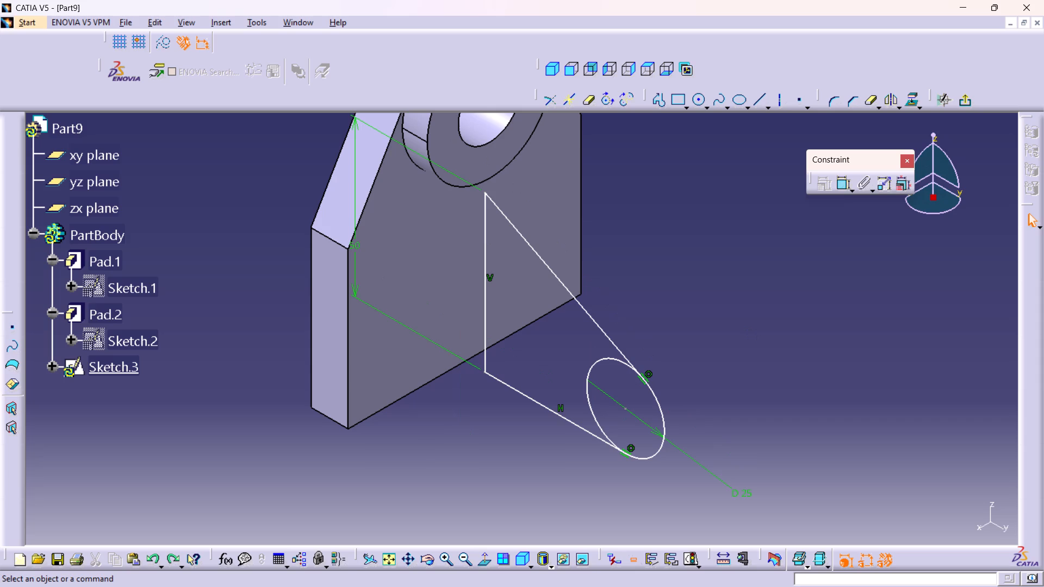
key("ctrl+z")
key("ctrl+z")
key("ctrl+z")
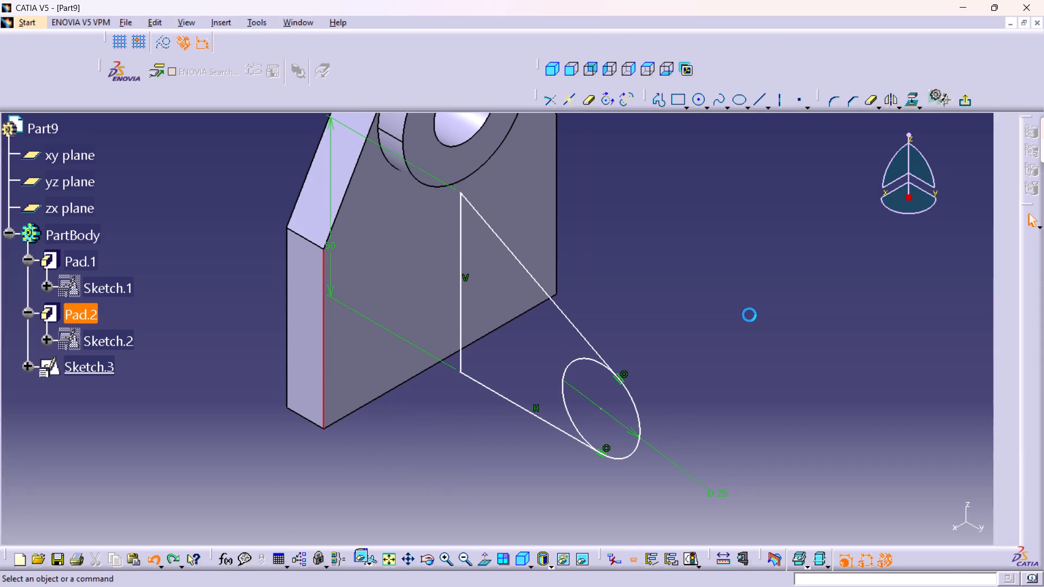
key("ctrl+z")
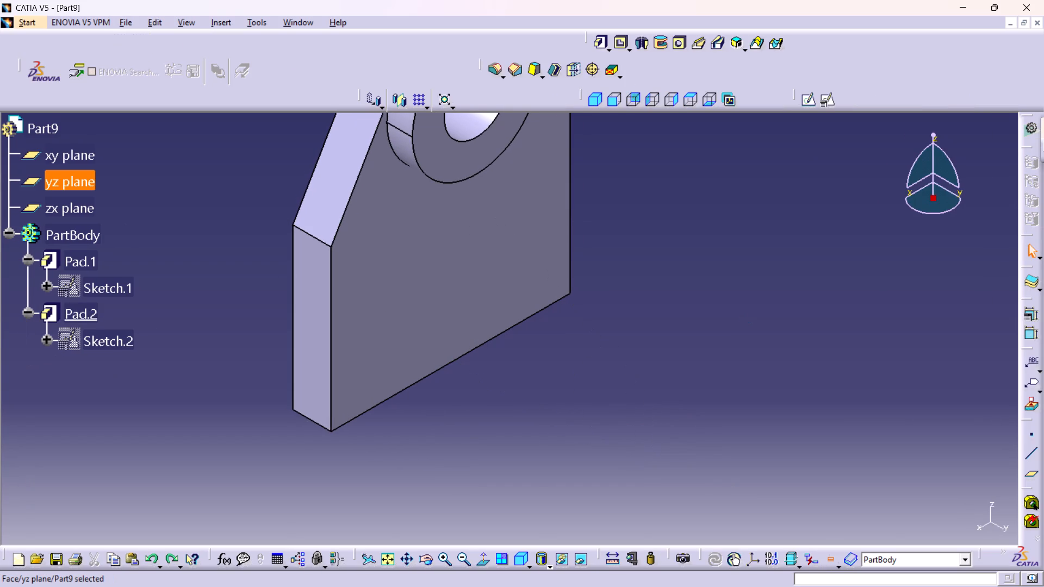
Create a positioned sketch on the support plate's narrow vertical side face, keeping implicit origin and orientation.
left_click(316, 367)
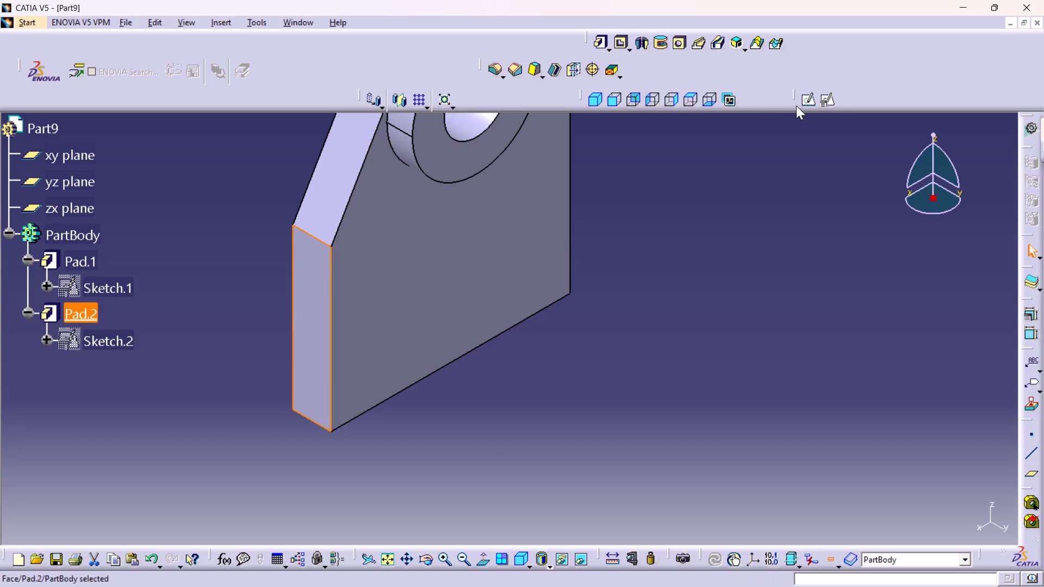
left_click(832, 98)
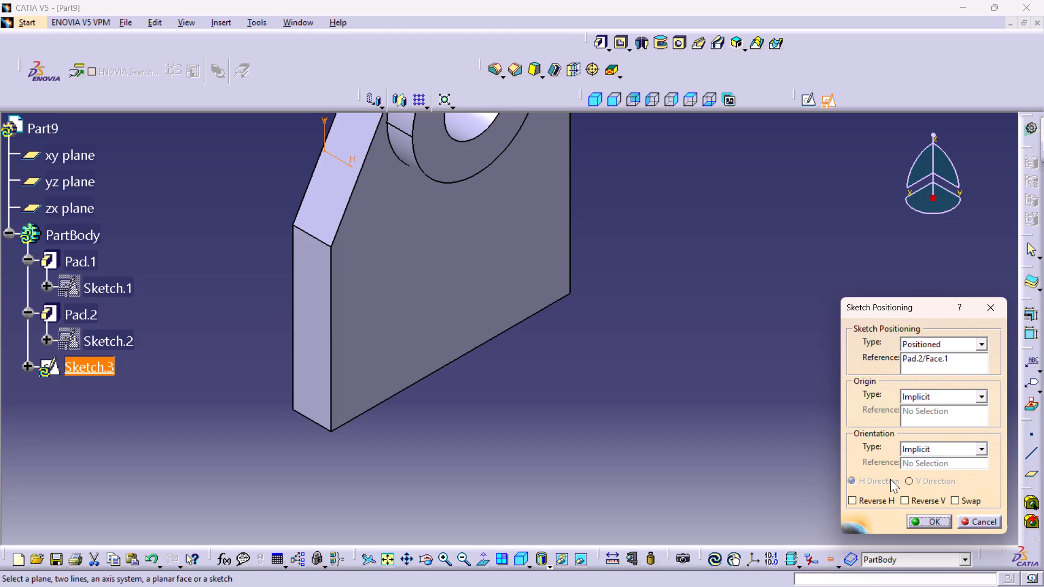
left_click(921, 523)
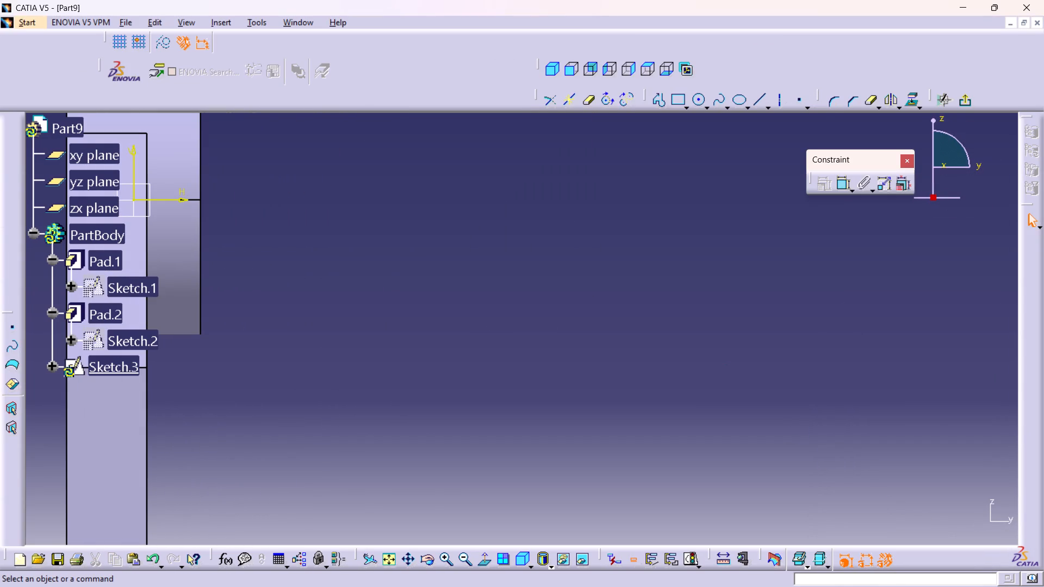
Sketch a circle about 35 mm in diameter beside the plate, centred near H 42 mm, V -55 mm, and exit the sketch.
middle_click_drag(505, 407, 578, 271)
middle_click_drag(531, 297, 530, 334)
right_click(531, 297)
middle_click_drag(517, 329, 515, 316)
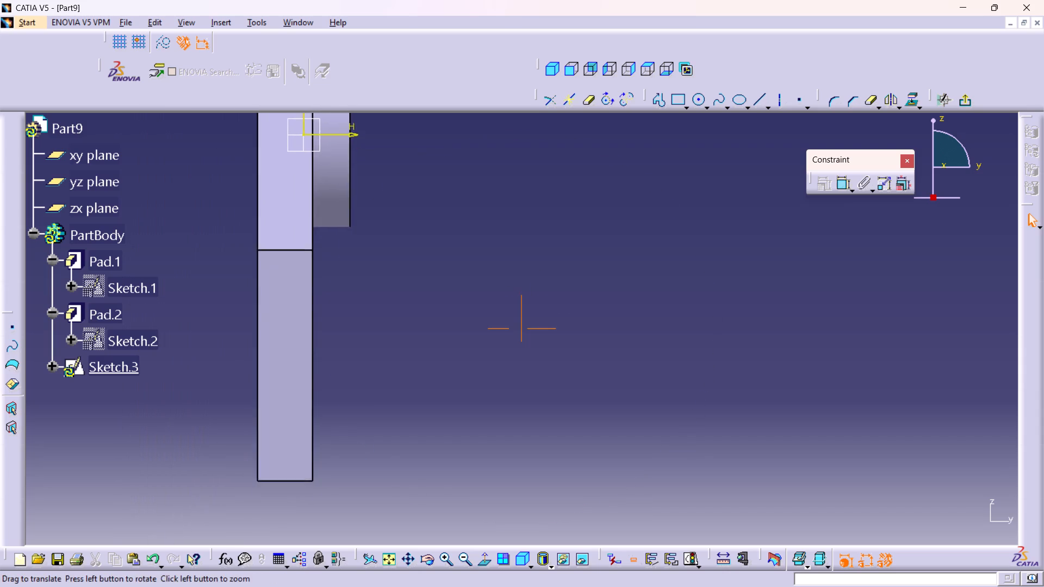
middle_click_drag(515, 316, 518, 273)
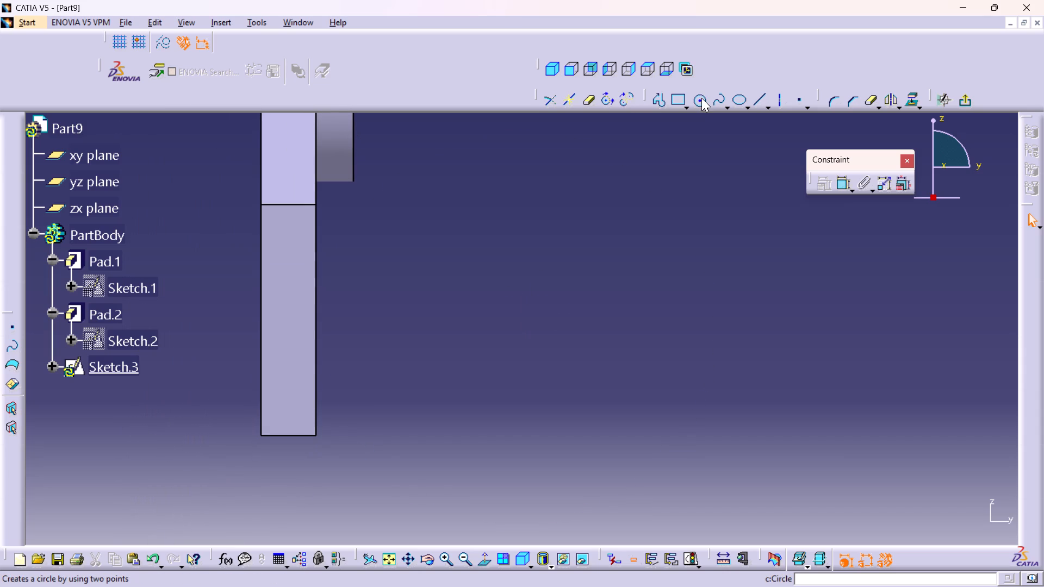
double_click(701, 98)
left_click(500, 341)
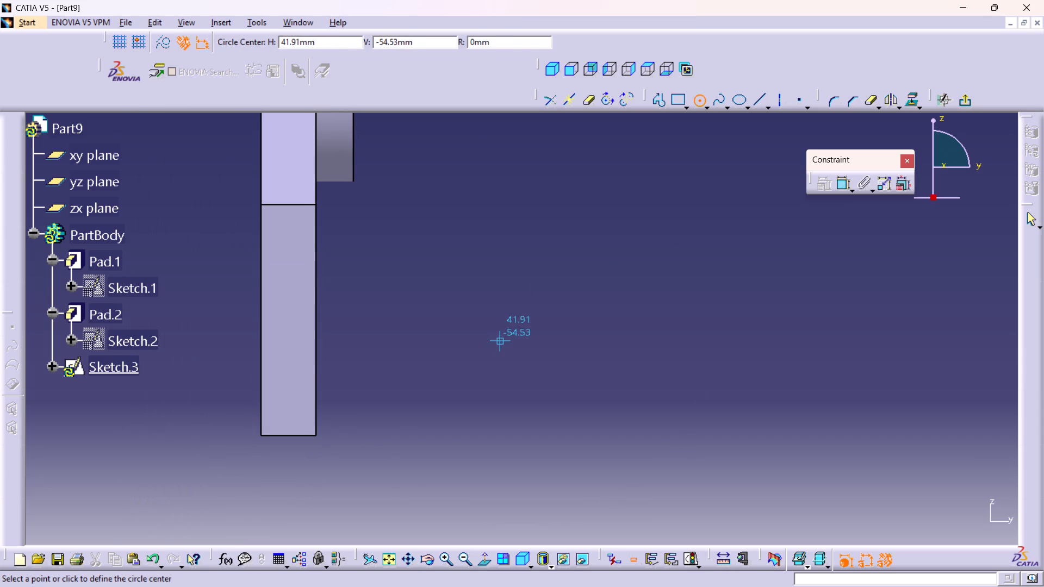
left_click(560, 397)
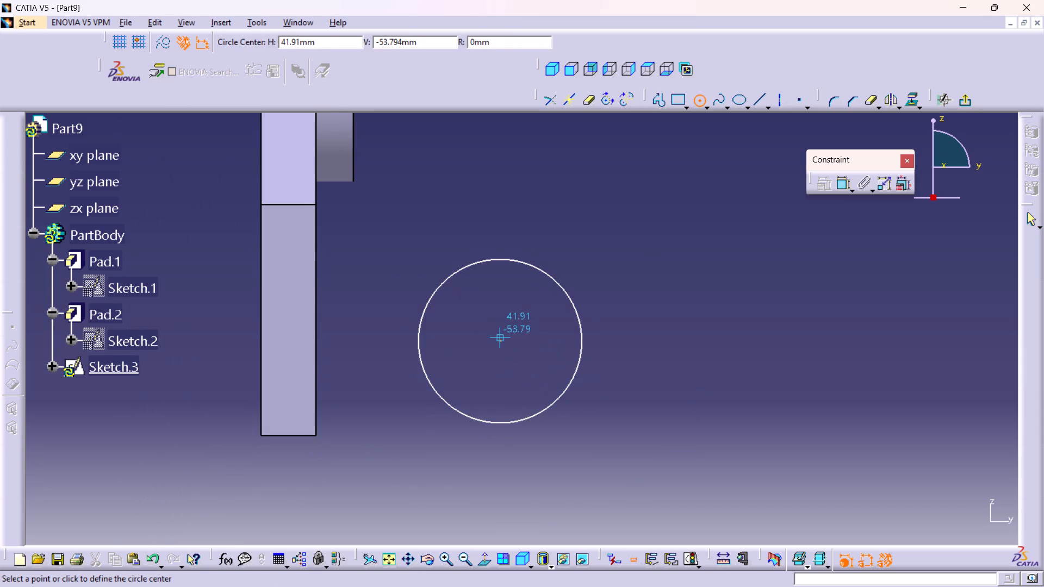
left_click(964, 101)
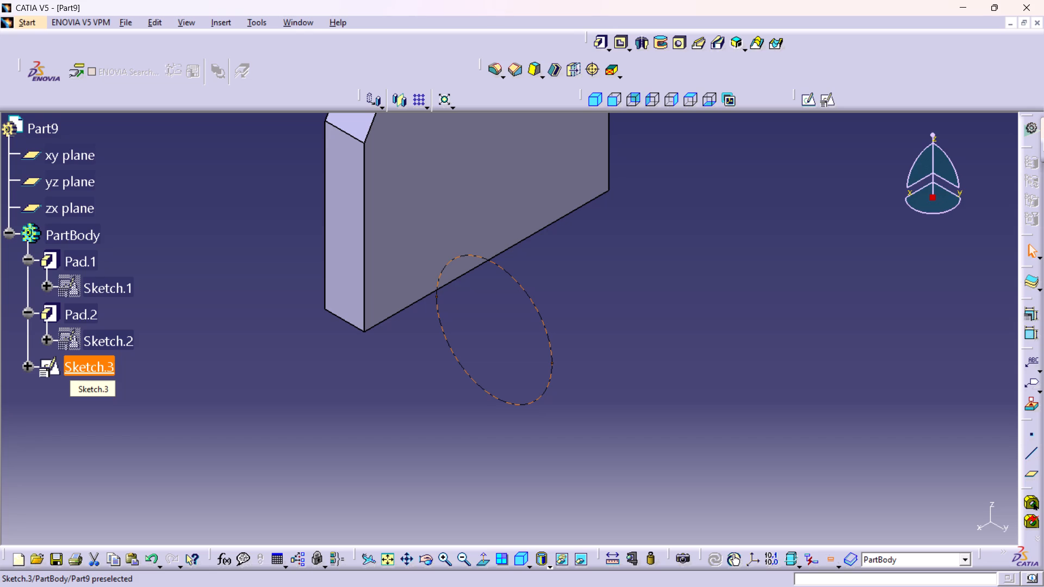
Reopen the side-face sketch and draw a smaller concentric circle inside the existing one.
double_click(92, 365)
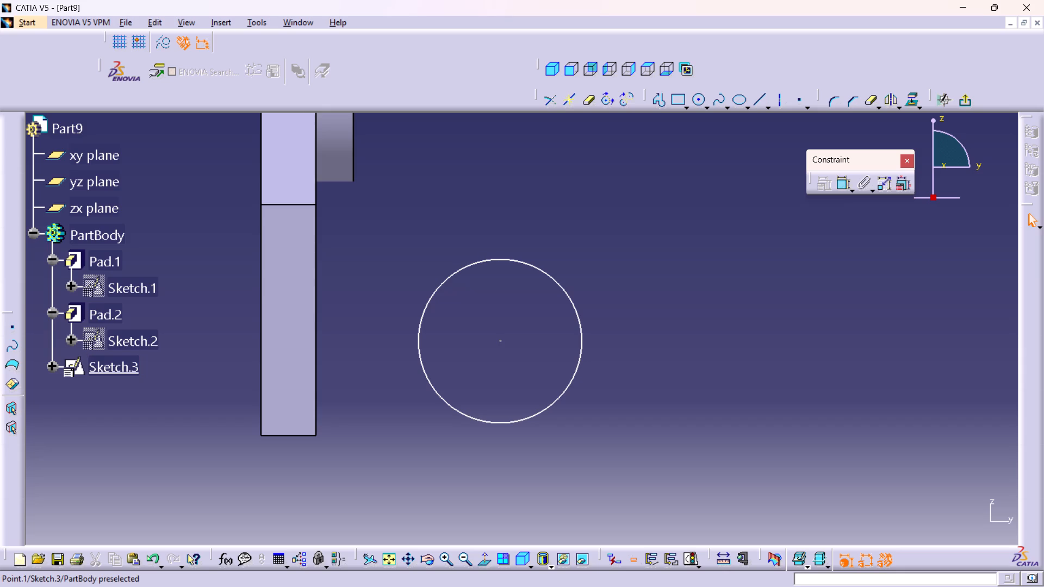
double_click(696, 99)
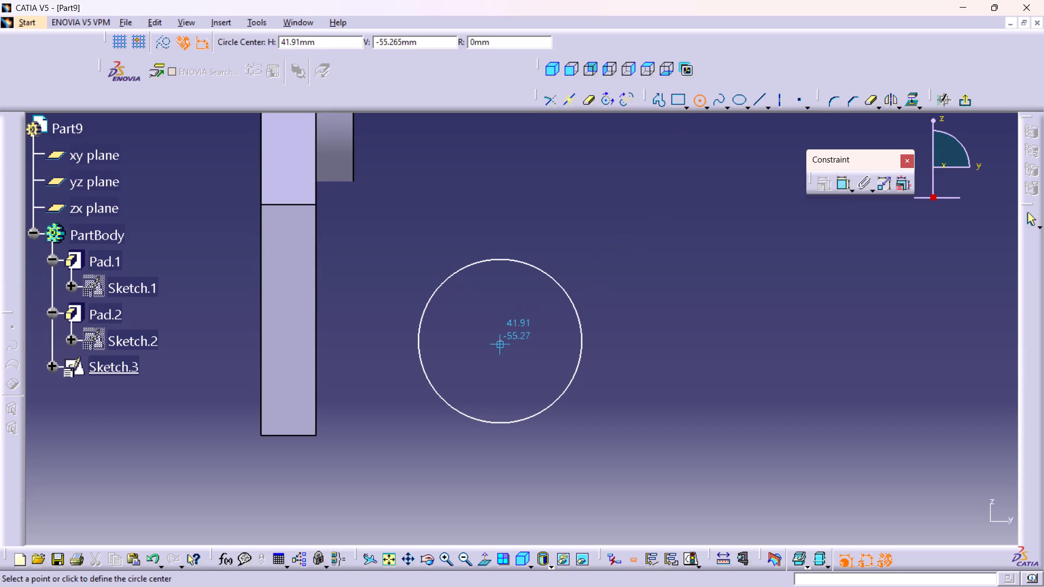
left_click(501, 342)
left_click(526, 373)
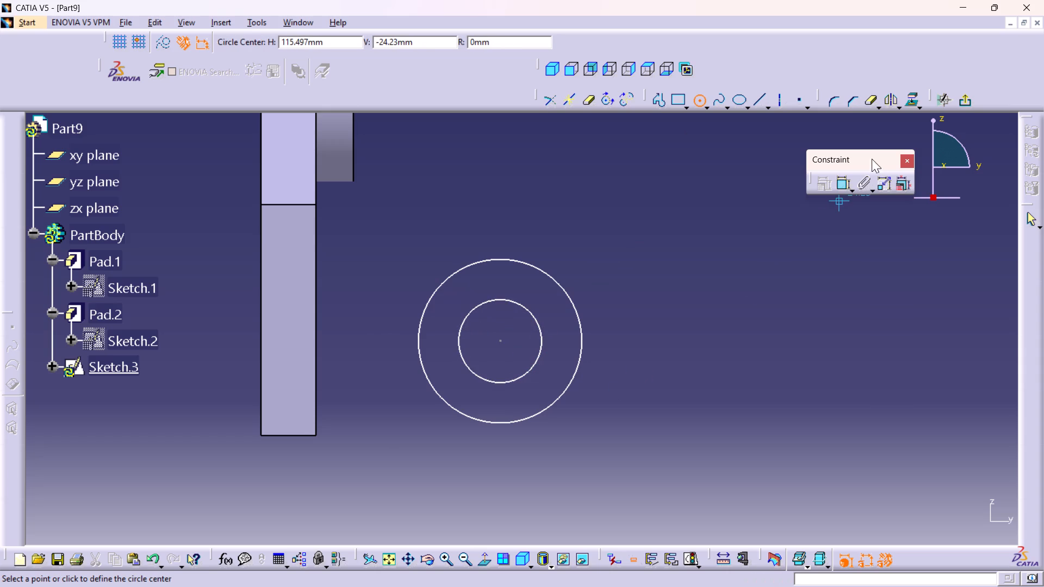
Dimension the outer circle to a diameter of 25 mm.
double_click(843, 184)
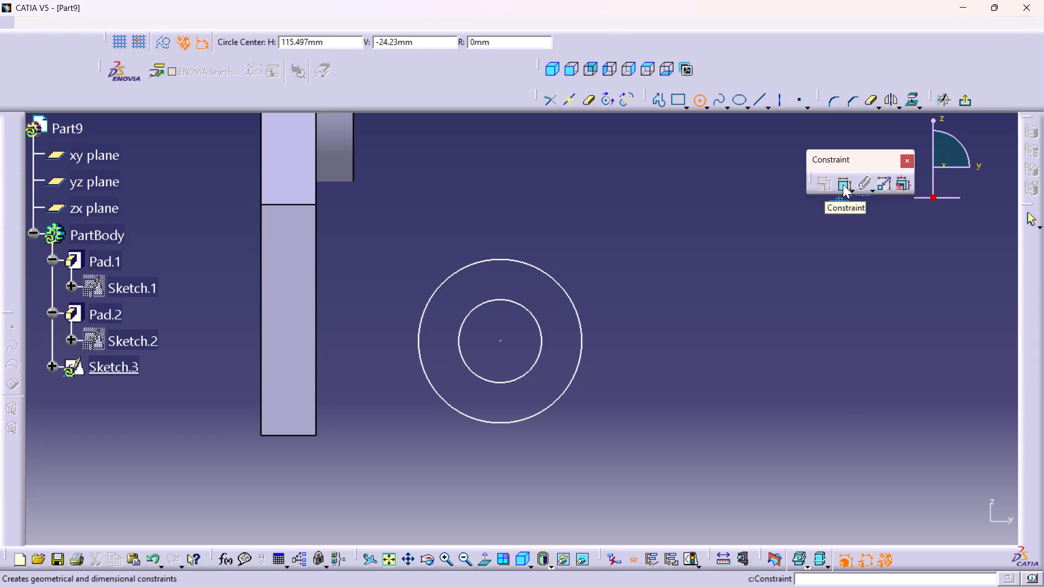
left_click(563, 396)
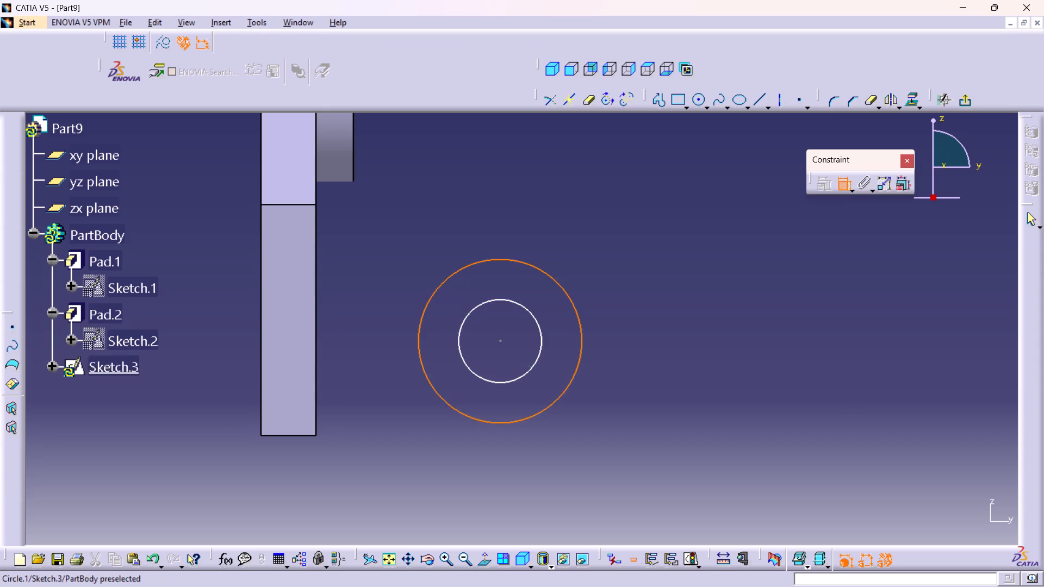
left_click(650, 390)
double_click(652, 387)
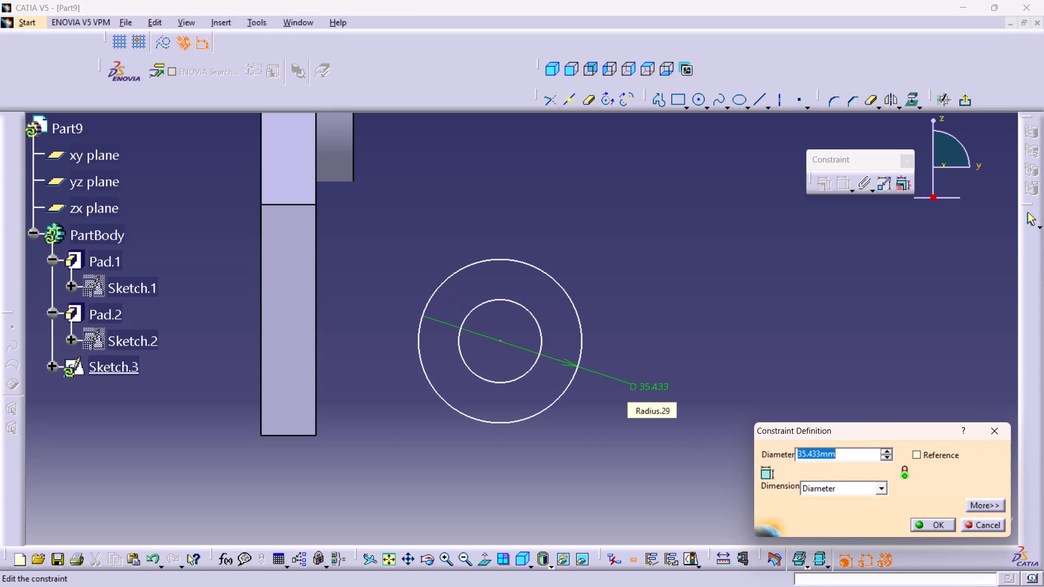
type("25")
key("Return")
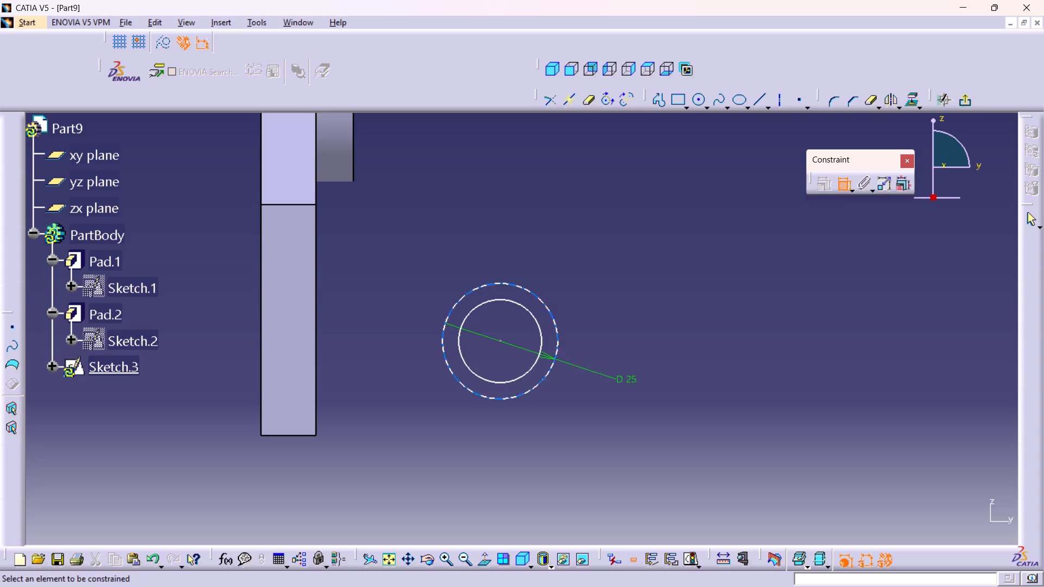
Examine the two concentric circles up close.
middle_click_drag(582, 346, 582, 298)
right_click(582, 346)
middle_click_drag(604, 324, 605, 300)
right_click(604, 324)
middle_click_drag(615, 305, 630, 260)
middle_click_drag(633, 273, 637, 286)
right_click(633, 273)
middle_click_drag(637, 286, 651, 291)
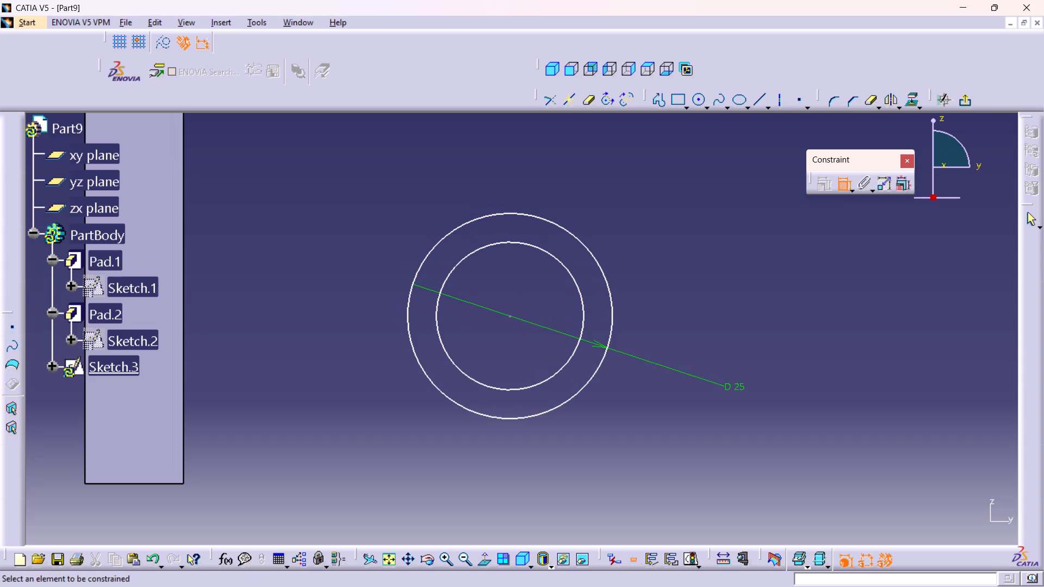
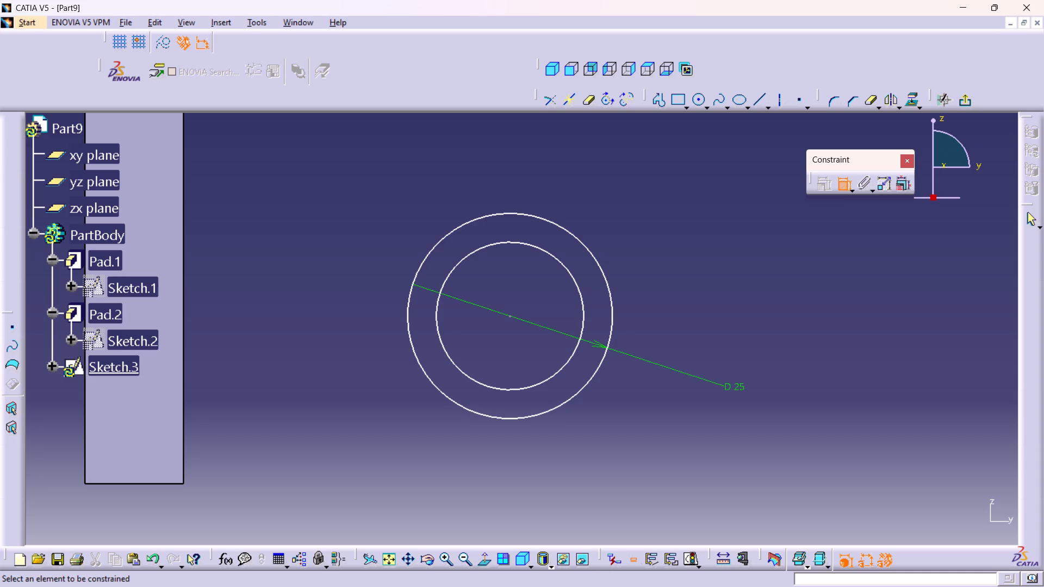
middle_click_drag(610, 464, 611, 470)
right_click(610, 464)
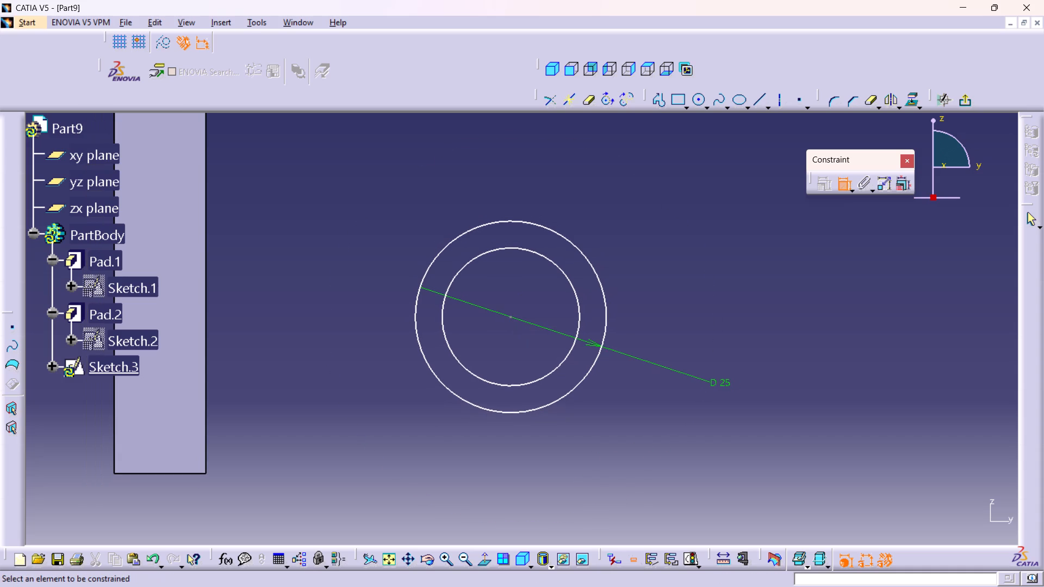
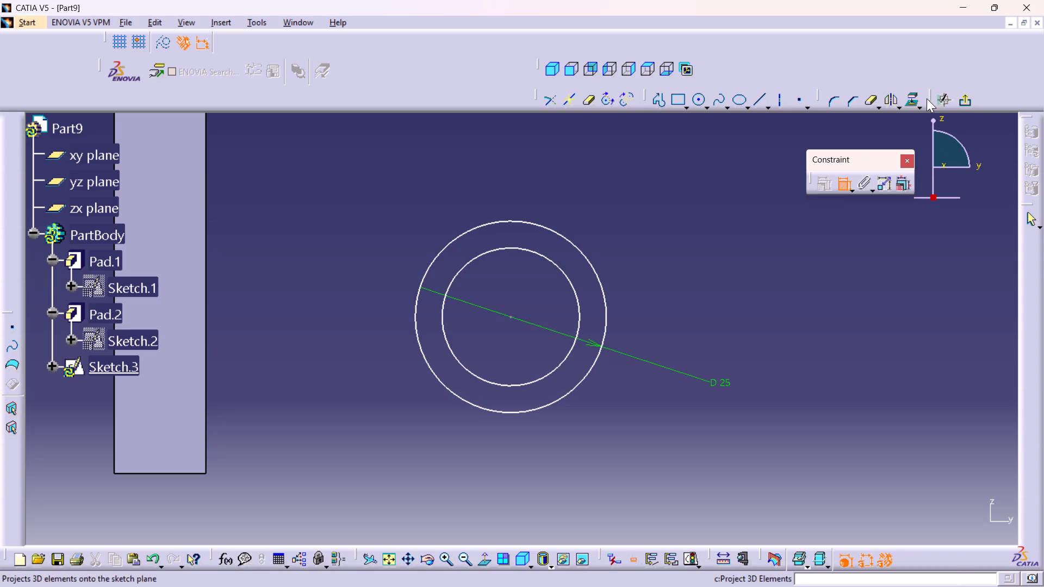
Exit the concentric-circle sketch and delete Sketch.3 from the part body.
left_click(967, 98)
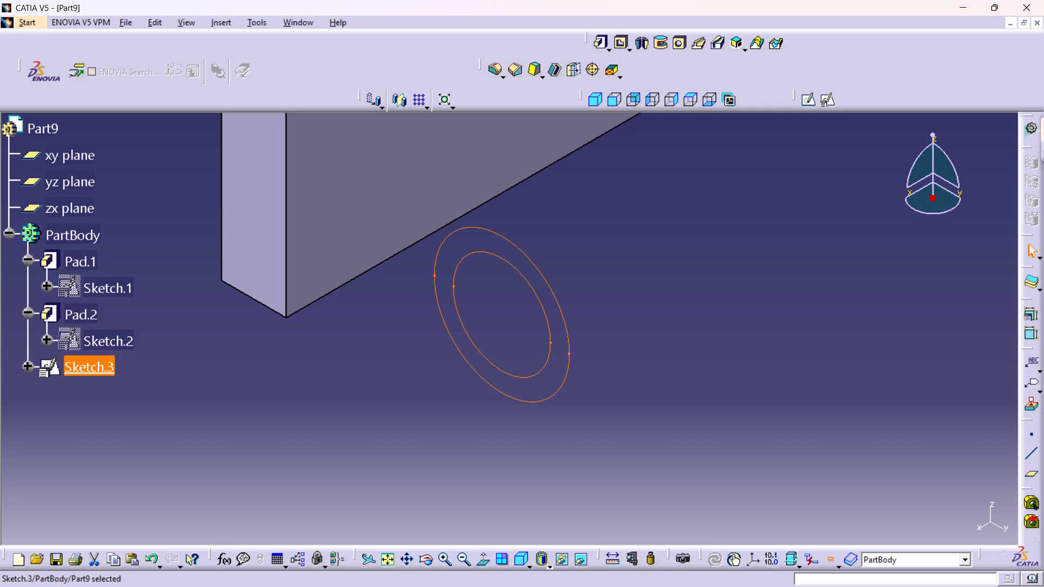
right_click(75, 366)
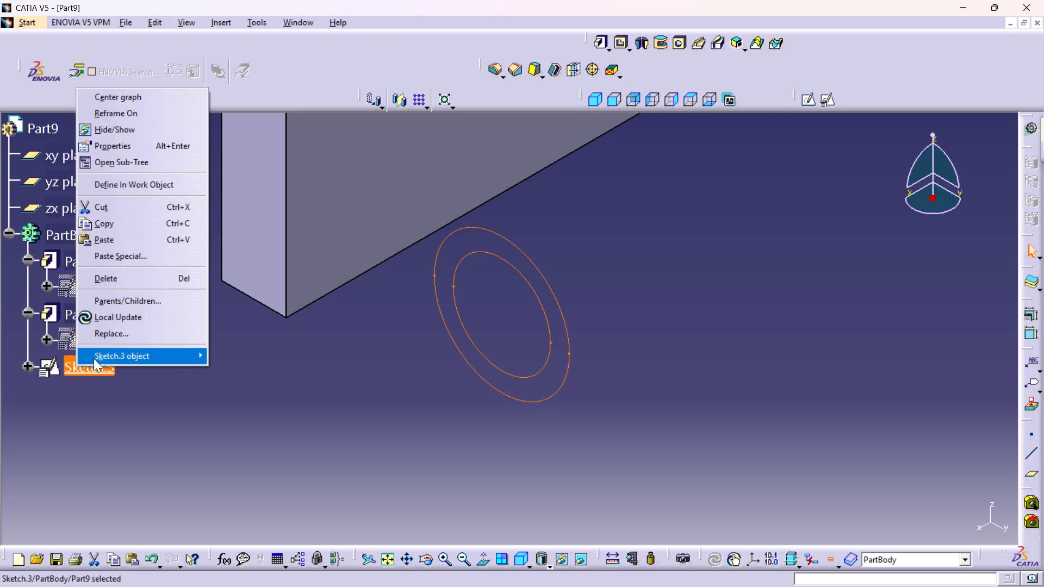
left_click(122, 273)
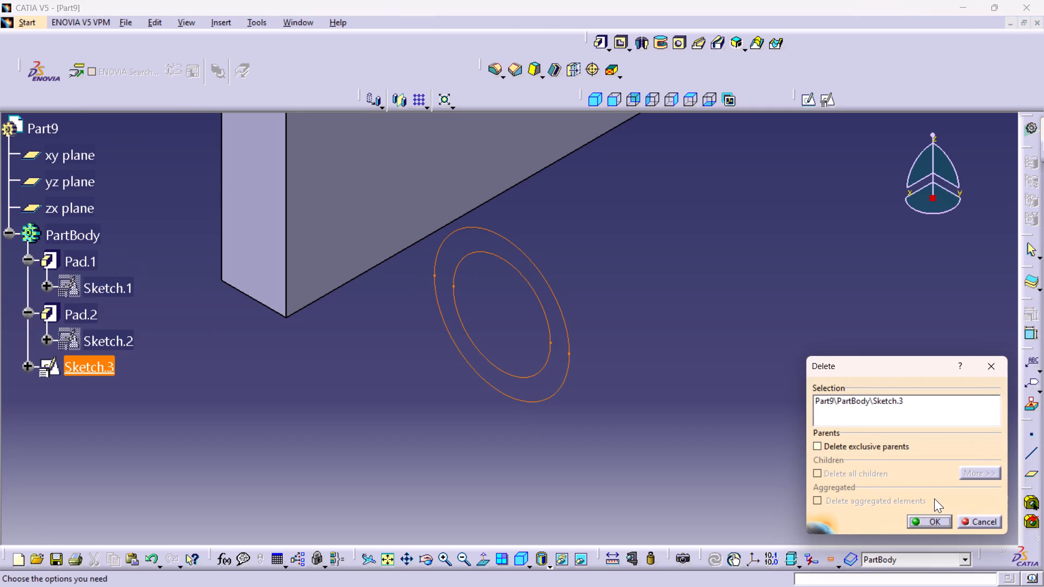
left_click(931, 517)
Start a positioned sketch on the narrow vertical side face of the support plate.
middle_click_drag(751, 334, 760, 400)
right_click(751, 334)
middle_click_drag(697, 261, 695, 260)
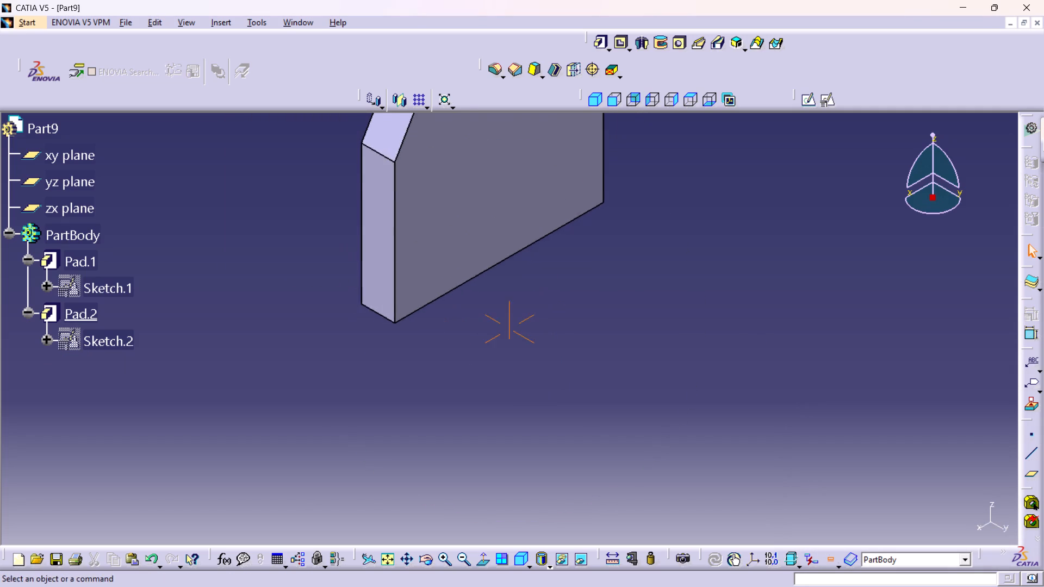
middle_click_drag(695, 260, 678, 377)
middle_click_drag(668, 359, 668, 378)
right_click(668, 359)
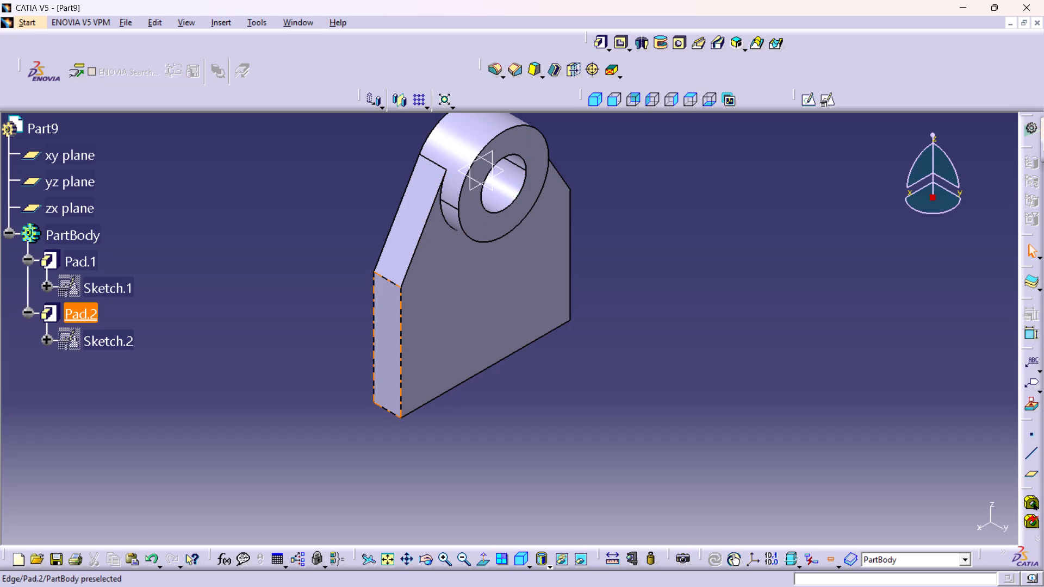
left_click(383, 335)
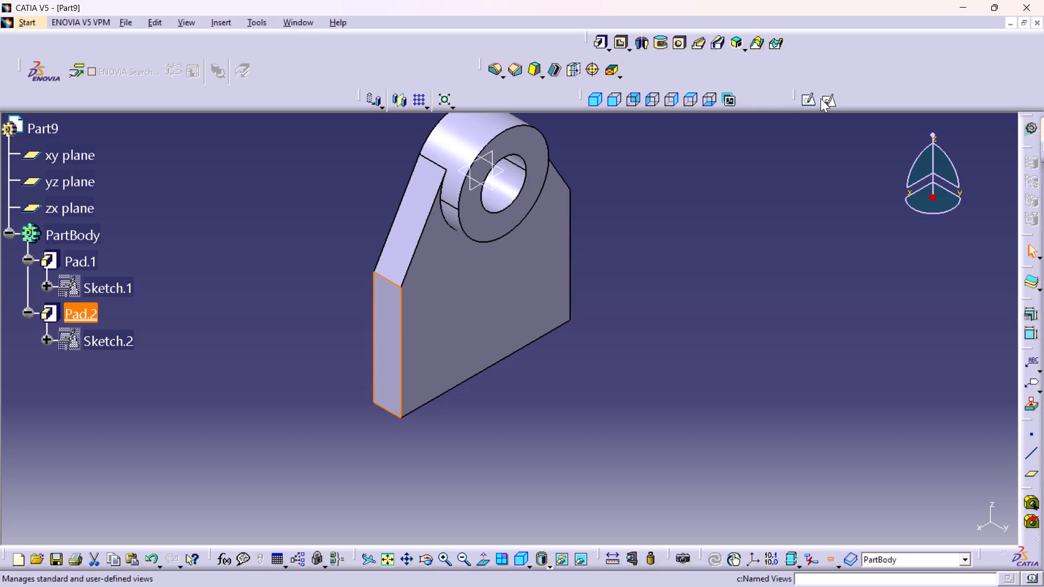
left_click(826, 95)
left_click(929, 521)
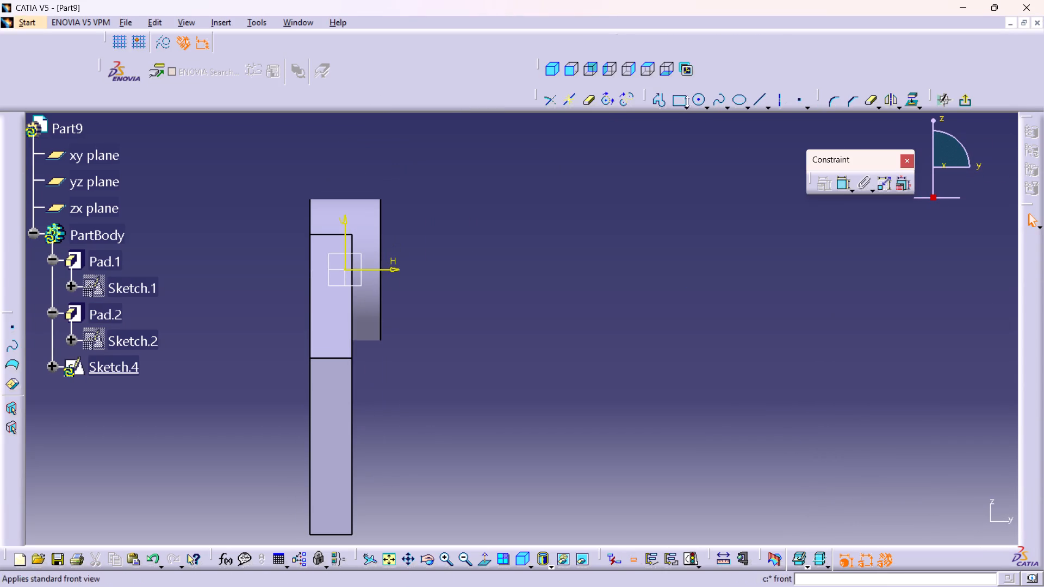
Sketch a circle beside the plate's lower portion and constrain its diameter to 25 mm.
double_click(698, 99)
middle_click_drag(545, 359, 568, 259)
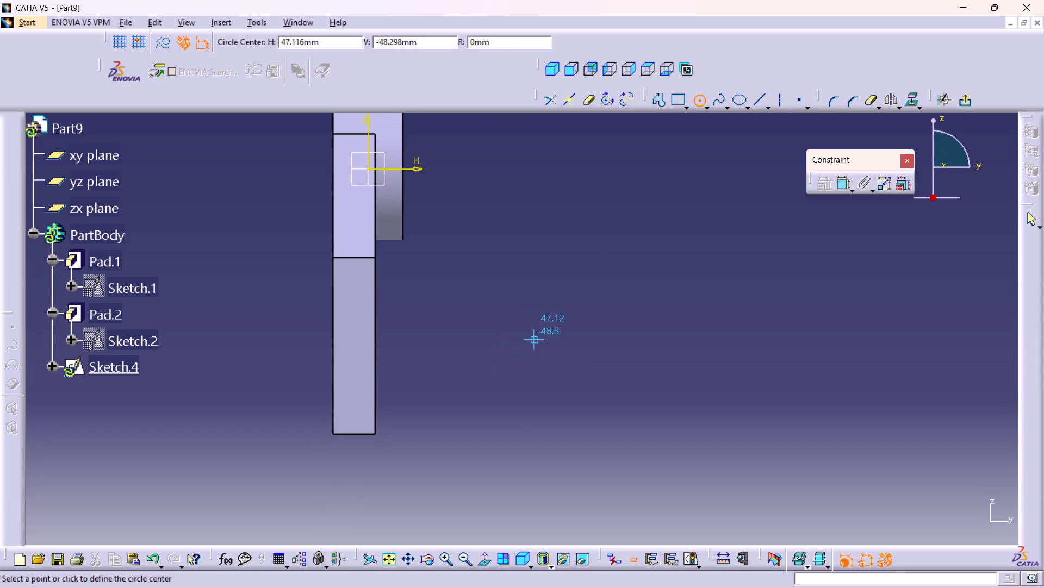
left_click(545, 360)
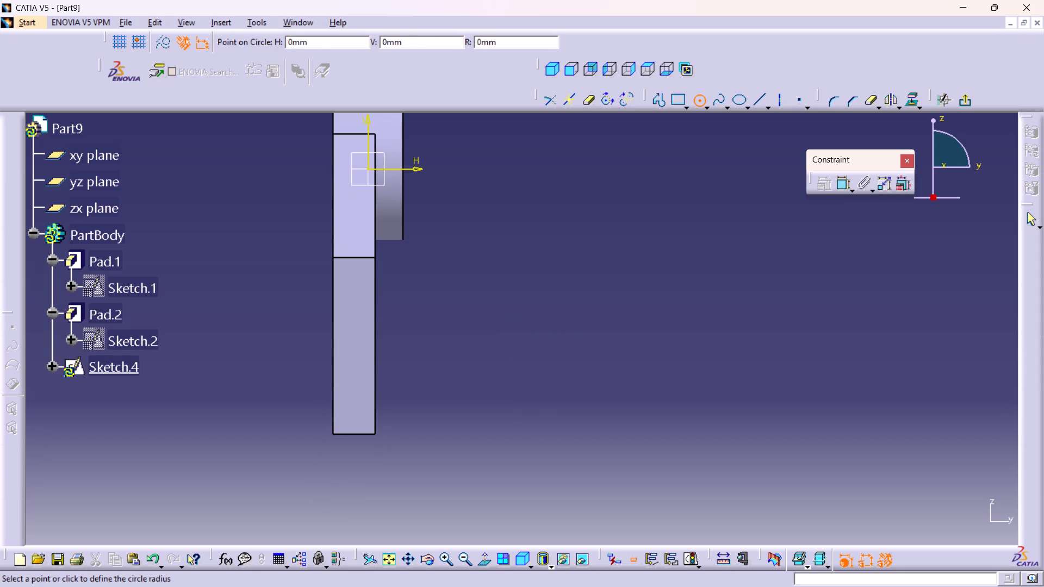
left_click(580, 407)
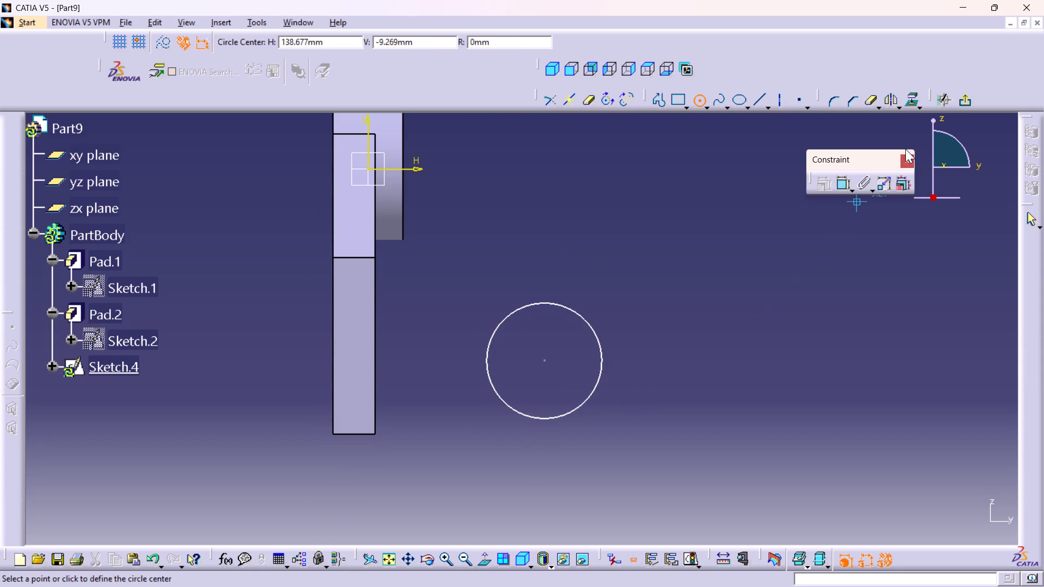
double_click(842, 184)
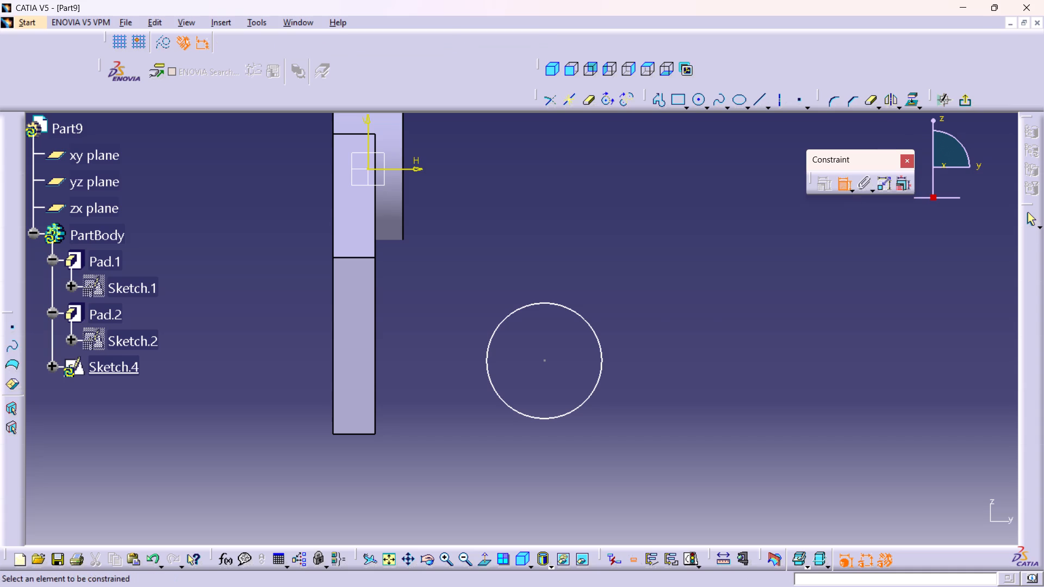
left_click(602, 366)
left_click(719, 301)
double_click(717, 294)
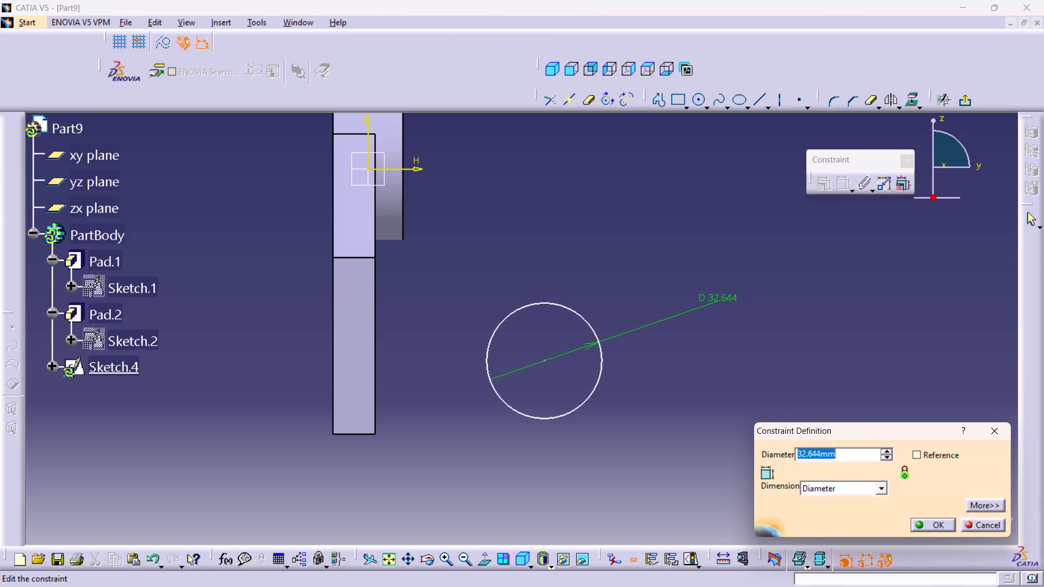
type("25")
key("Return")
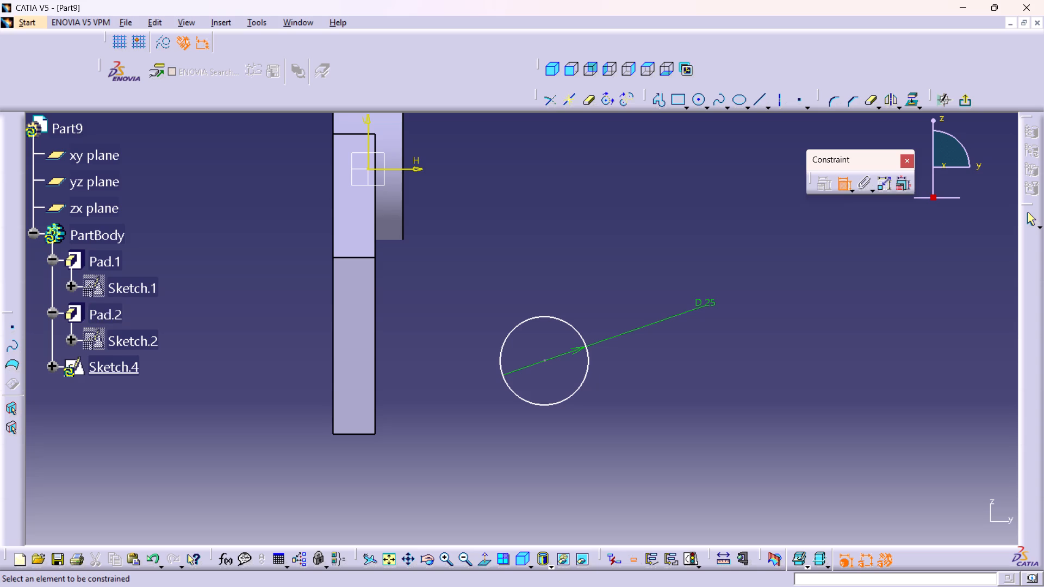
Constrain the circle's centre 20 mm horizontally from the plate's vertical edge nearest the circle.
left_click(375, 418)
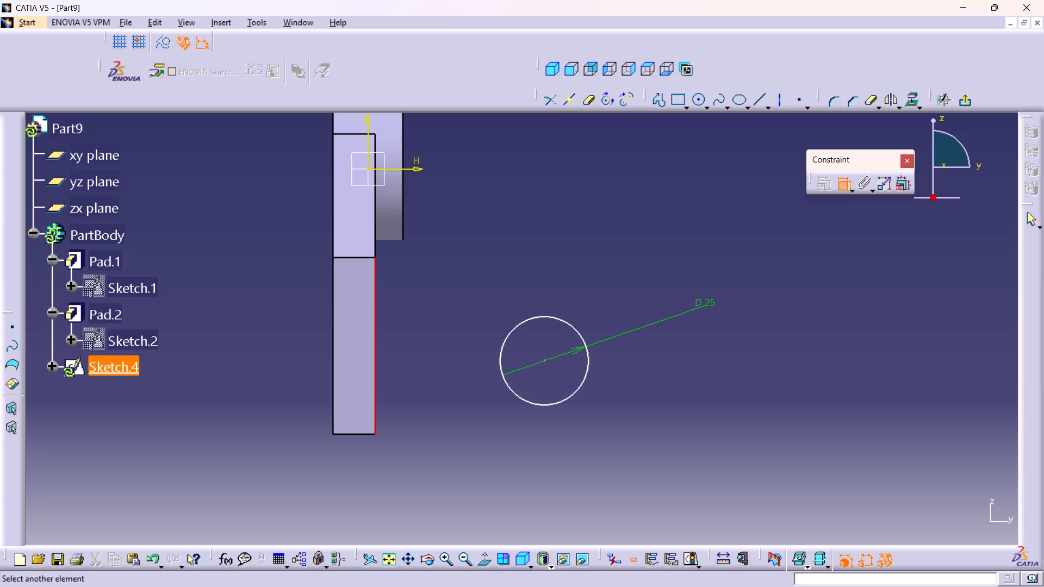
left_click(546, 359)
left_click(491, 483)
double_click(484, 478)
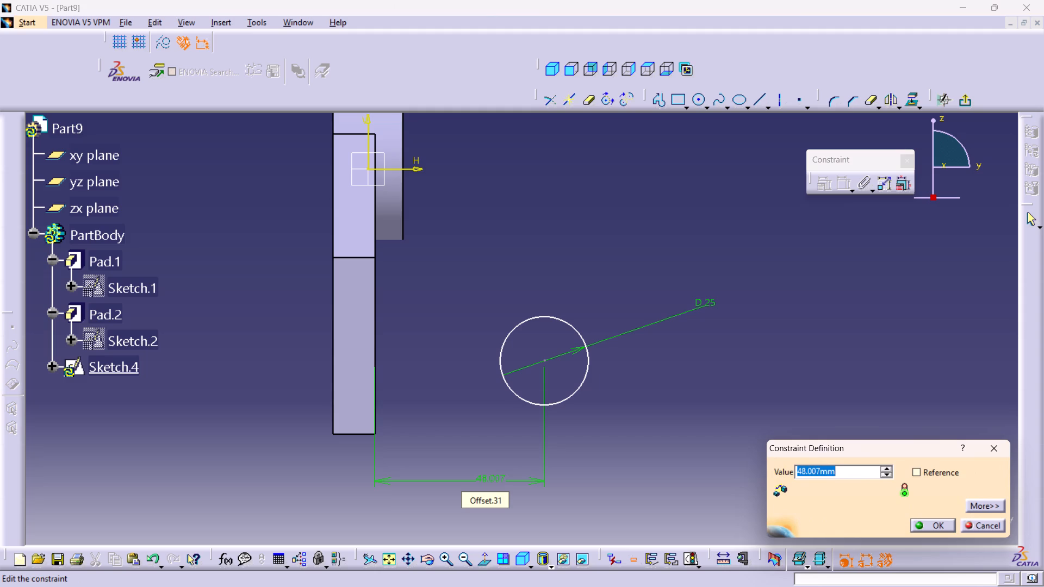
type("20")
key("Return")
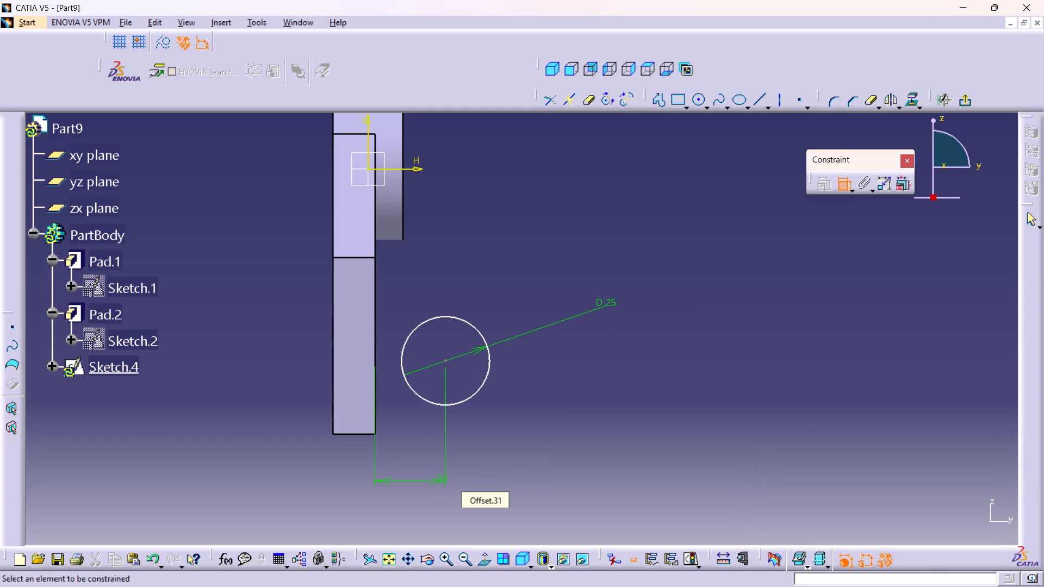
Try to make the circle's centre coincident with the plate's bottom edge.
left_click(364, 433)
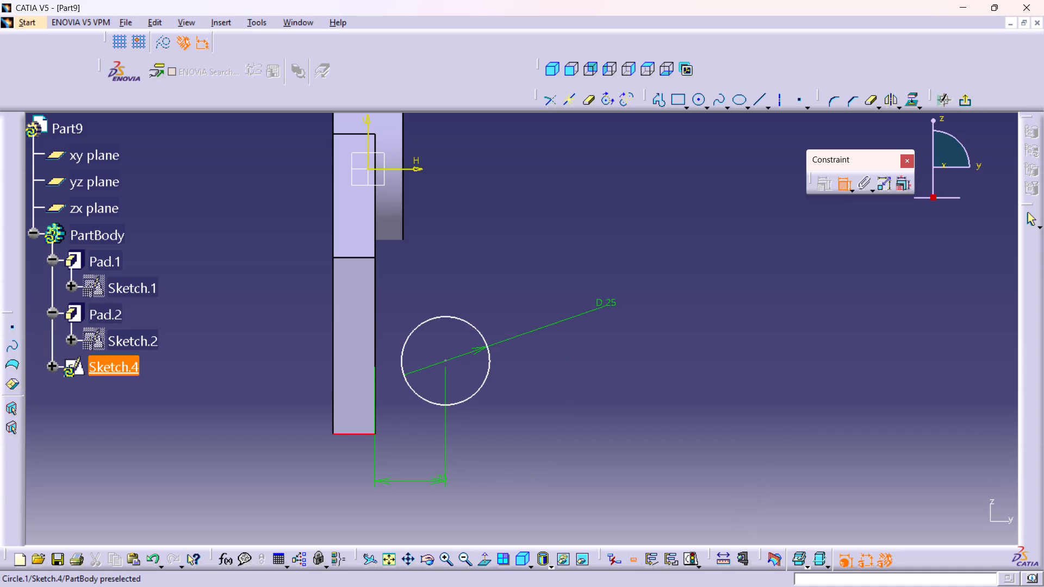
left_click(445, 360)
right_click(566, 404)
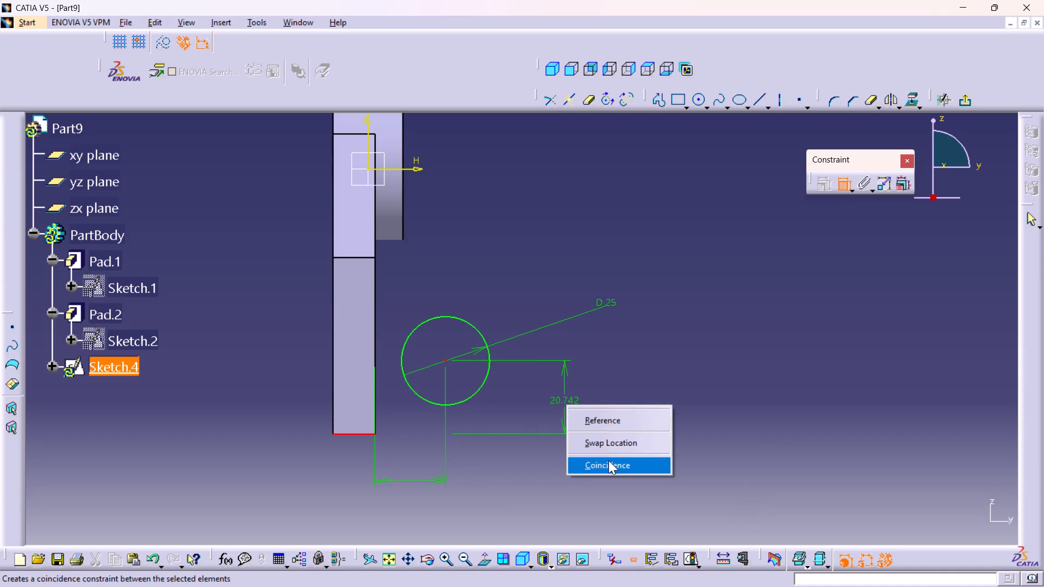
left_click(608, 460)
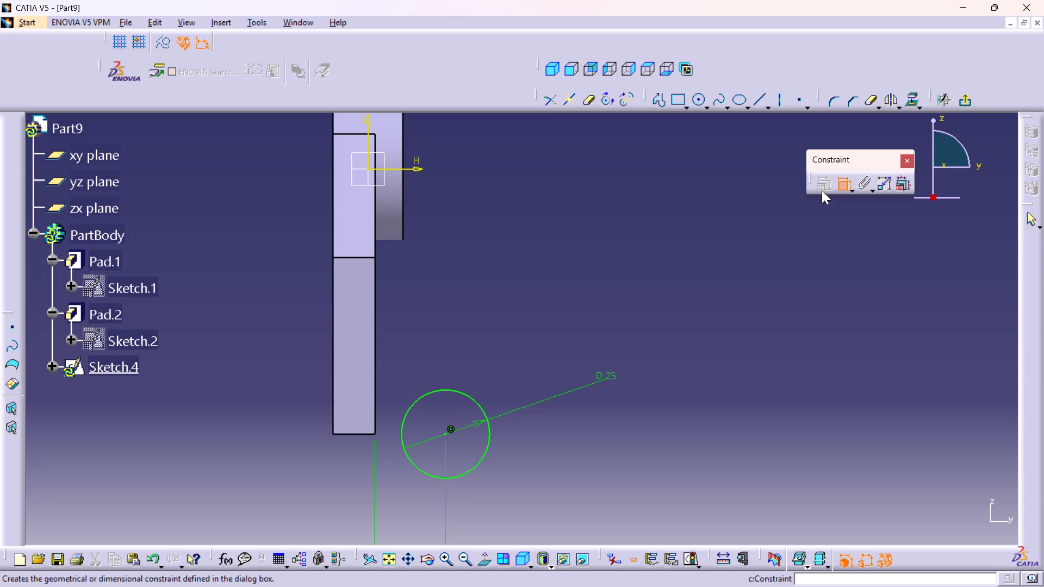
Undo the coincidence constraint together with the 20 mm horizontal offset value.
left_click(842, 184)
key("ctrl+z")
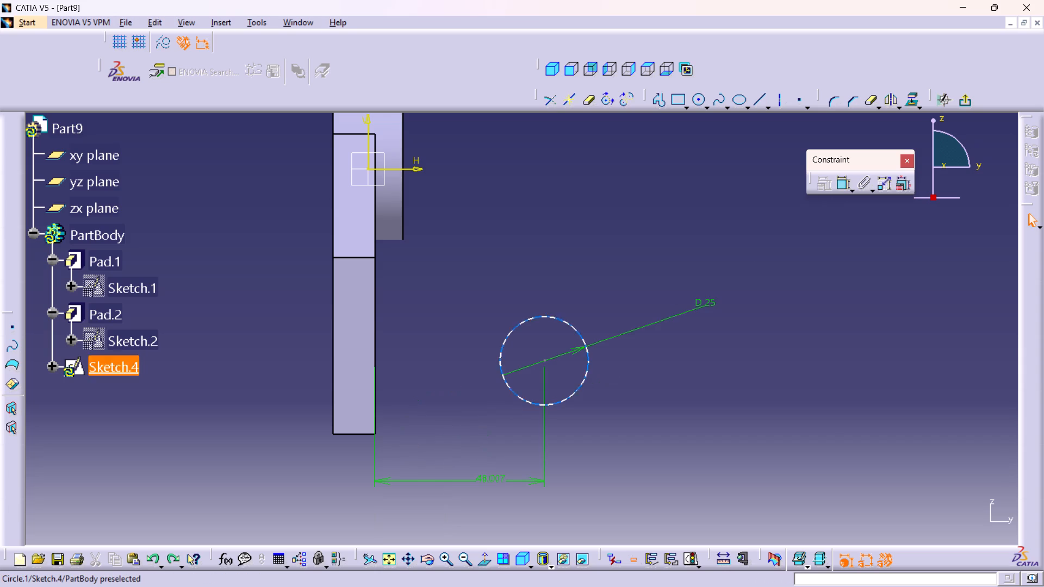
Set the horizontal offset between the plate's vertical edge and the circle's centre to 20 mm.
double_click(494, 481)
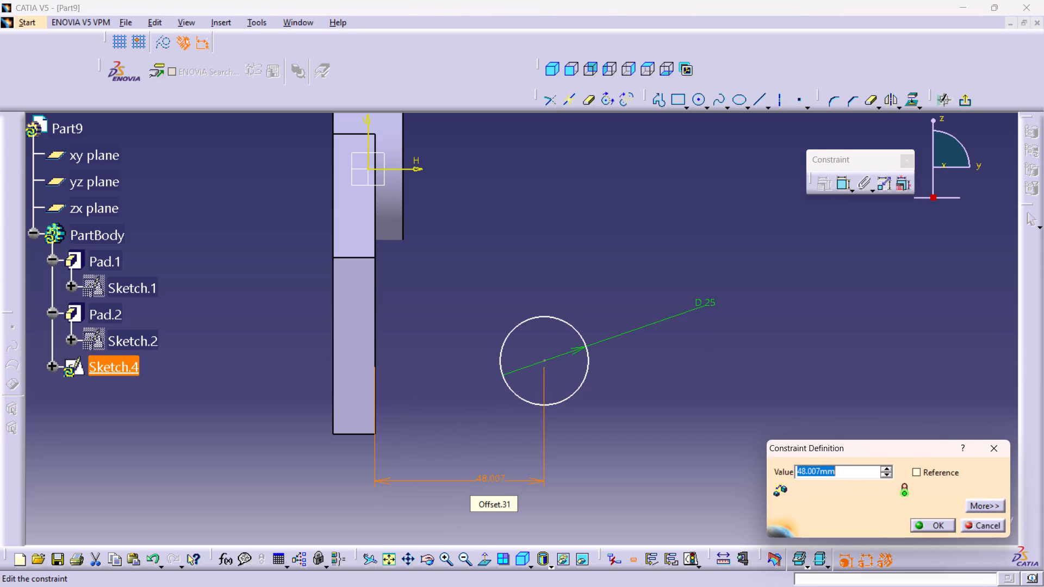
type("20")
key("Return")
Dimension the vertical distance from the plate's bottom edge to the circle's centre.
scroll(494, 481, "up", 2)
scroll(253, 401, "down", 1)
double_click(840, 183)
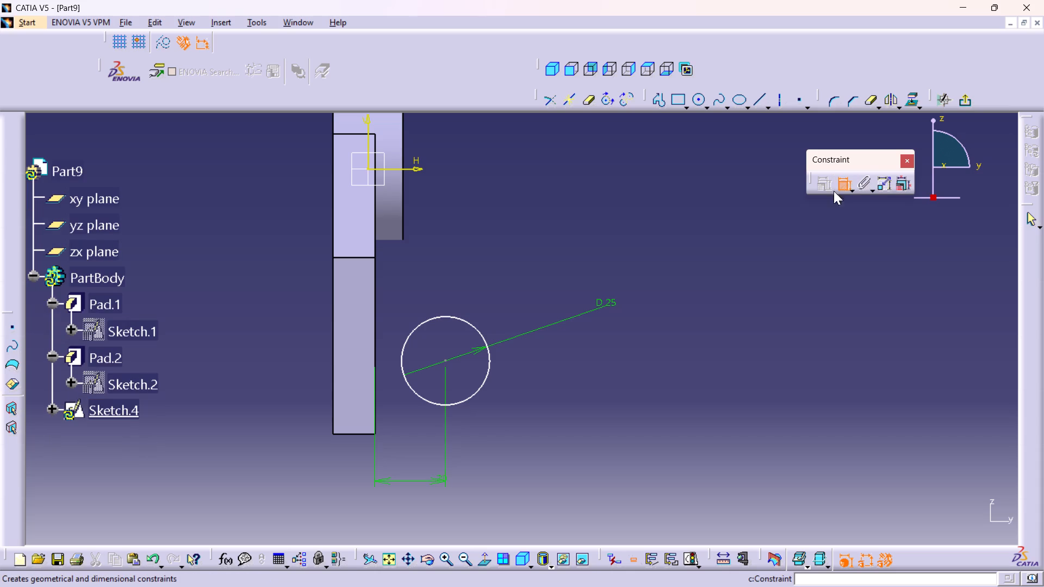
left_click(356, 437)
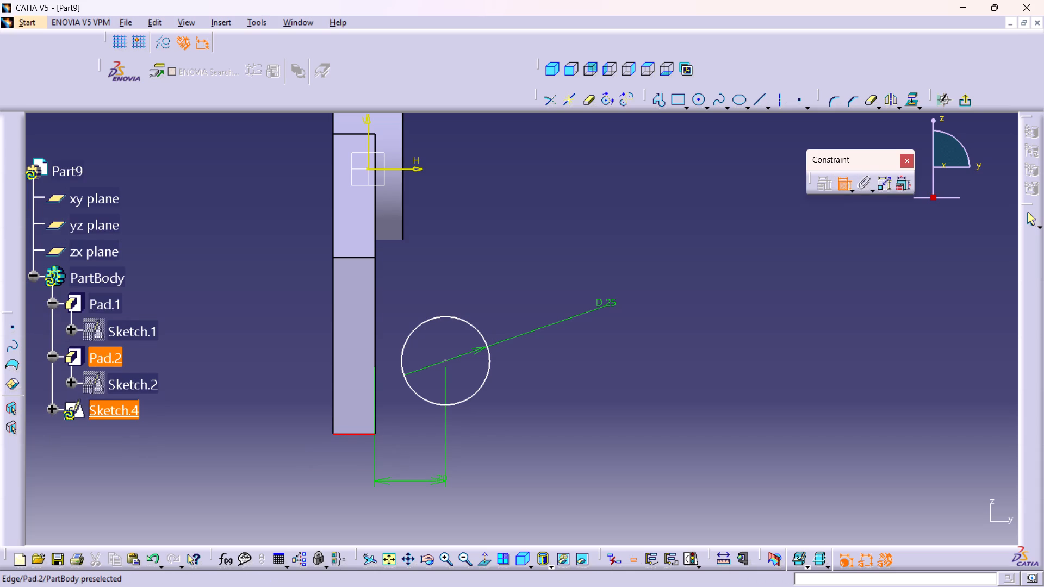
left_click(446, 360)
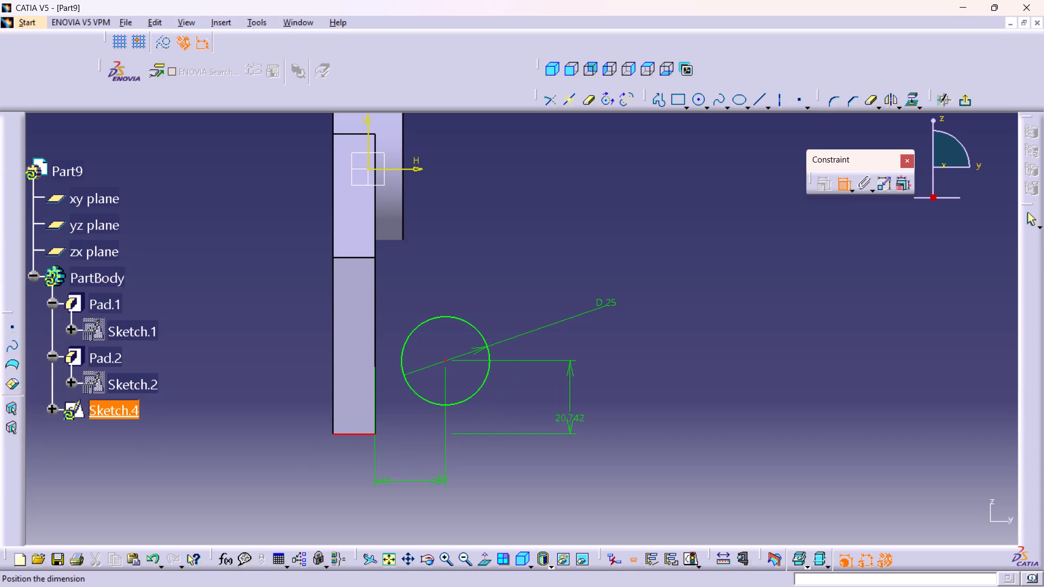
left_click(620, 404)
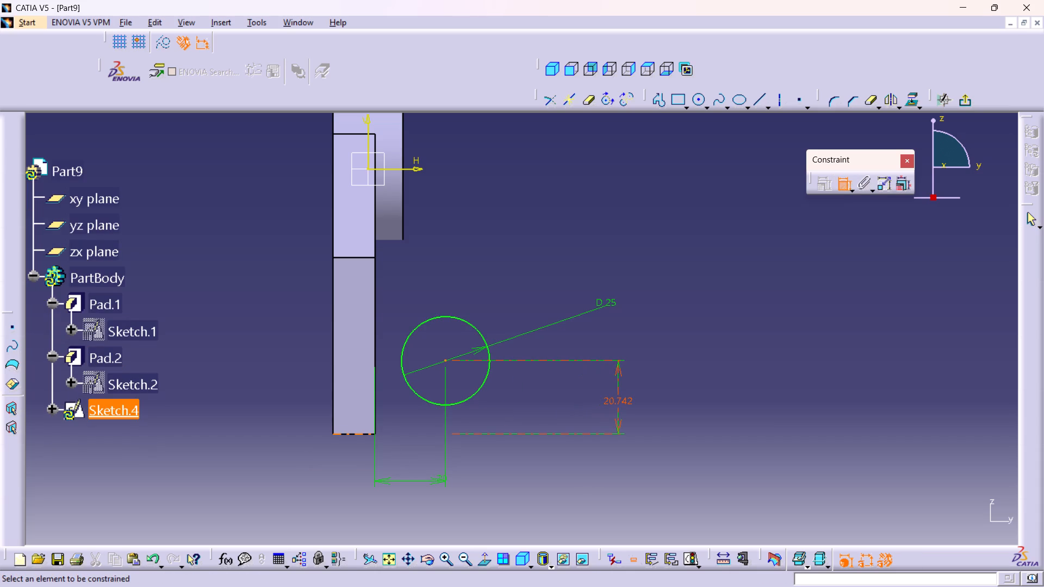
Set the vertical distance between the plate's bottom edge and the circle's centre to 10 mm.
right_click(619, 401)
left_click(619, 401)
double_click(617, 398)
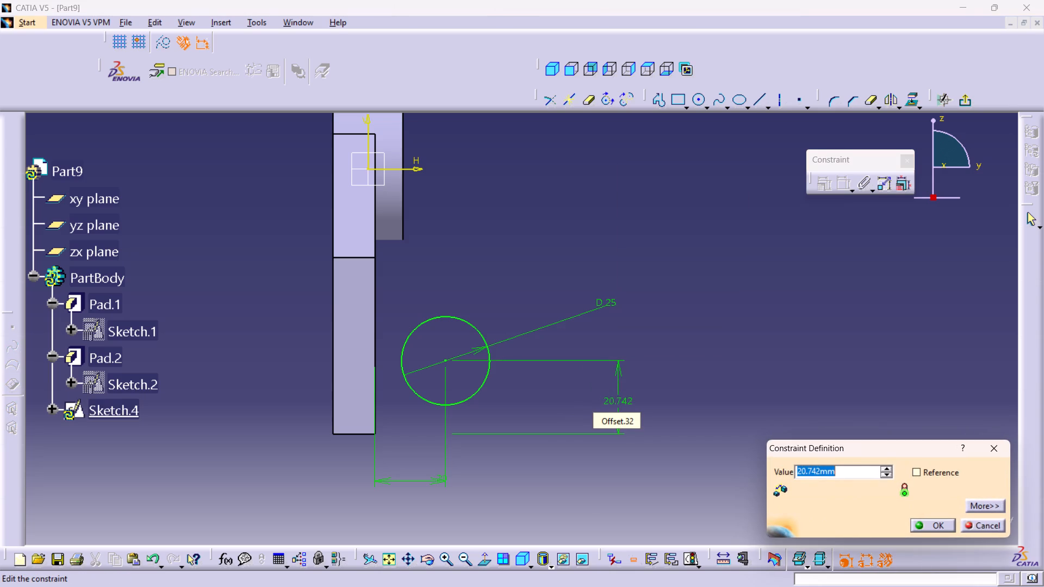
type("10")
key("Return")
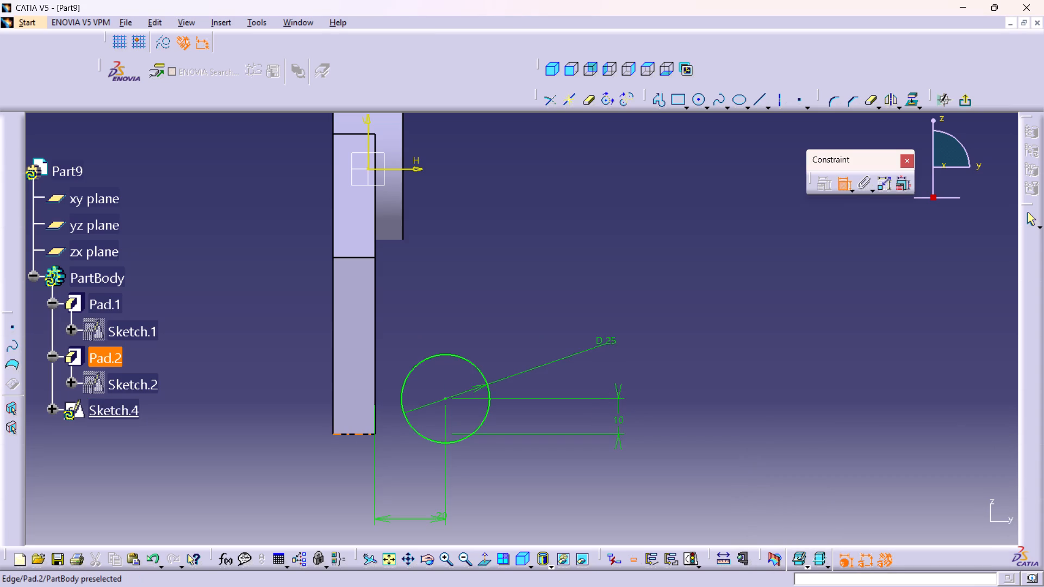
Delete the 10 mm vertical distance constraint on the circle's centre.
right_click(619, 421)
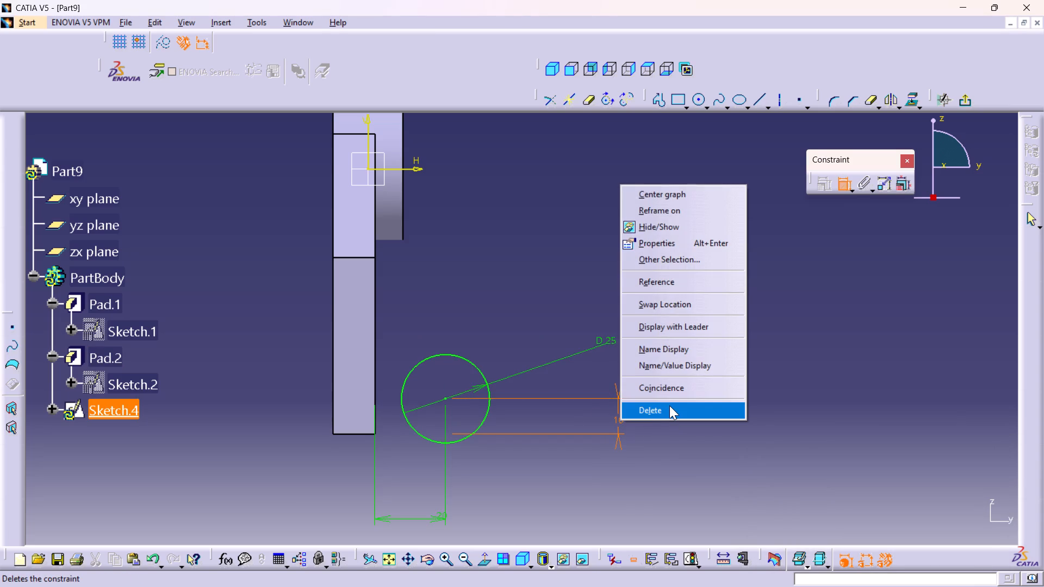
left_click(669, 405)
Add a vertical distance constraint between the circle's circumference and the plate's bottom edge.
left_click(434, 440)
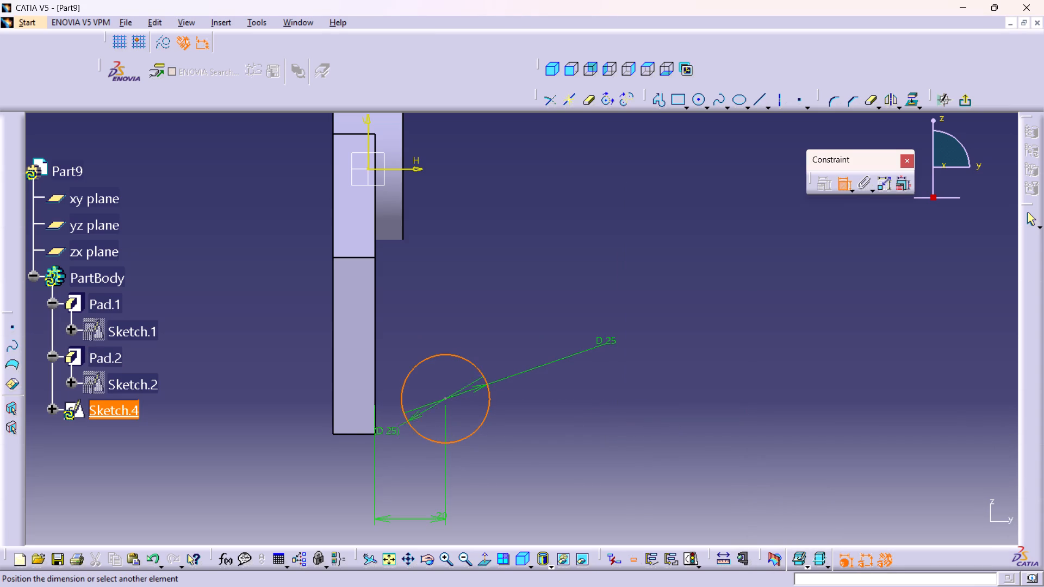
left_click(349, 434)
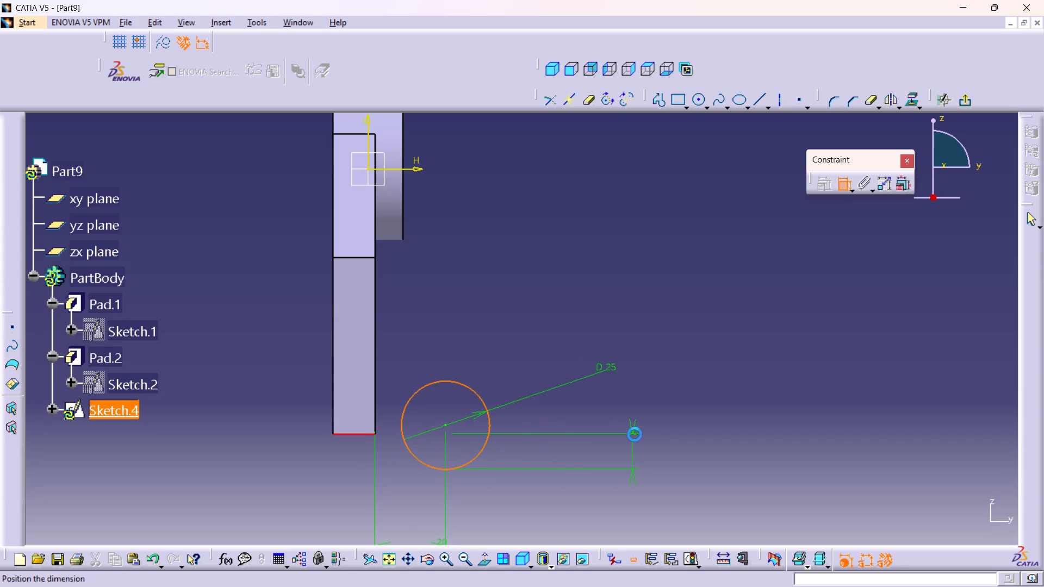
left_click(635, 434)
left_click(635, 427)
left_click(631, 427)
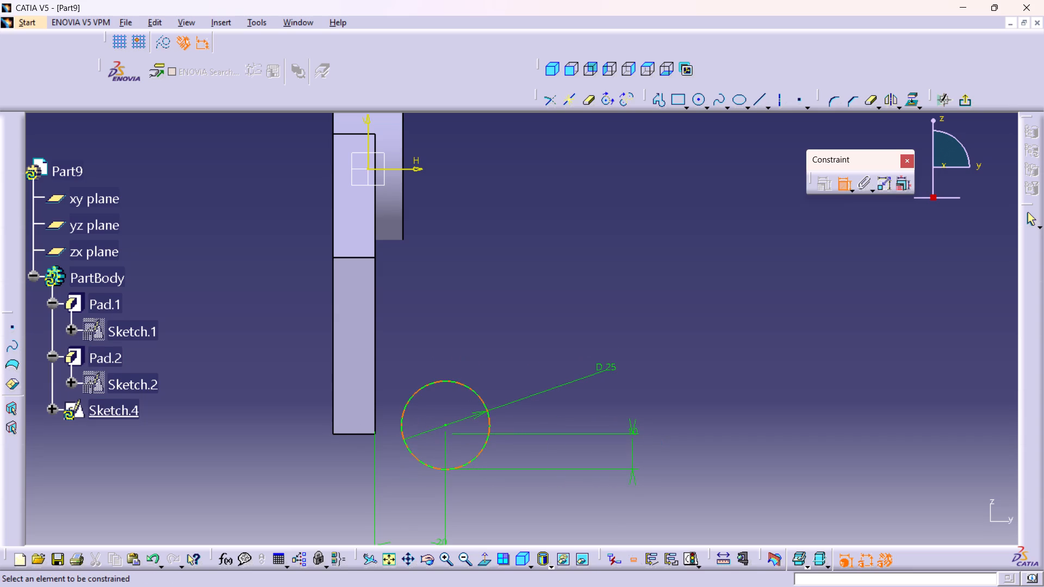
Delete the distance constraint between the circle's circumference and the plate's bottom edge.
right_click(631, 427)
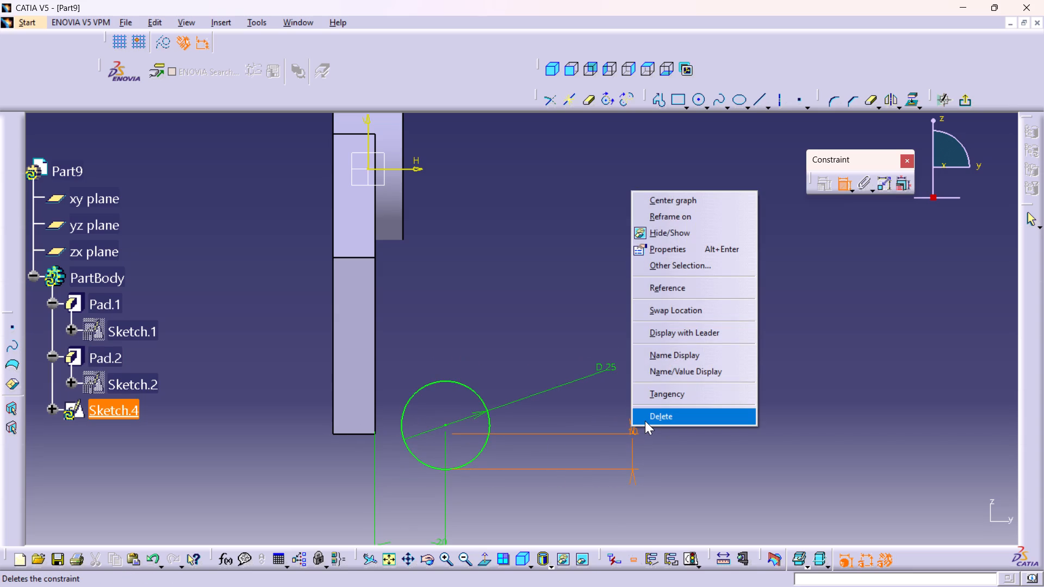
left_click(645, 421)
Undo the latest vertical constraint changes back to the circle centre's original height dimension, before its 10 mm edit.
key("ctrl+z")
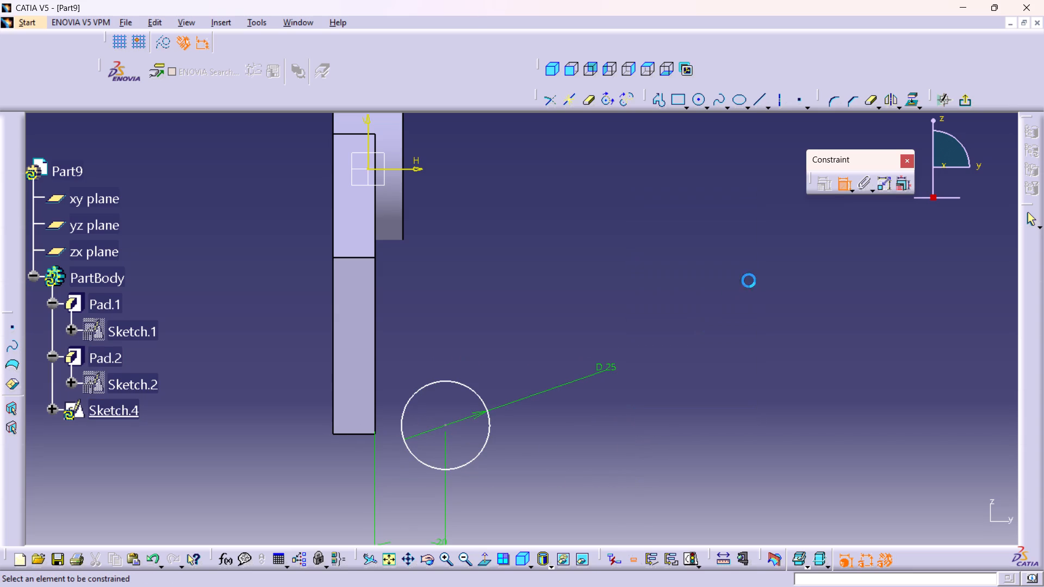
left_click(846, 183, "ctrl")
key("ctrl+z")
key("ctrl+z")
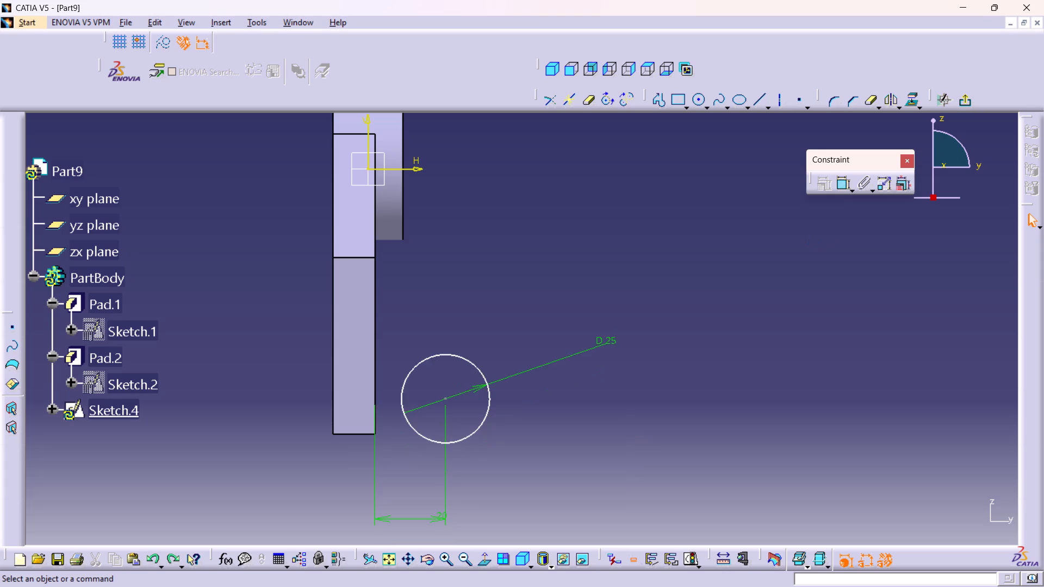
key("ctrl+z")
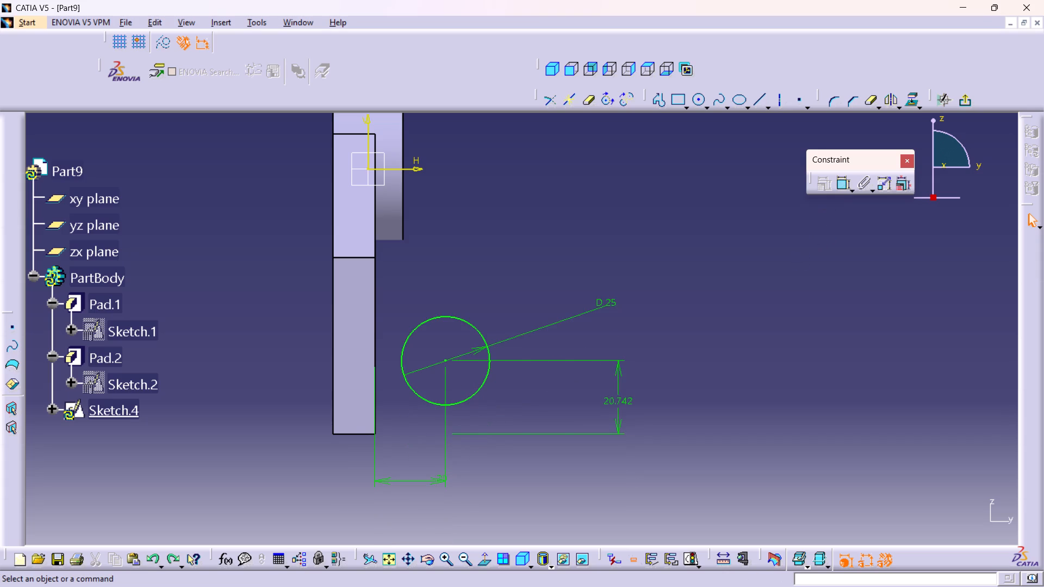
Delete the vertical distance constraint between the circle's centre and the plate's bottom edge.
right_click(624, 403)
left_click(667, 369)
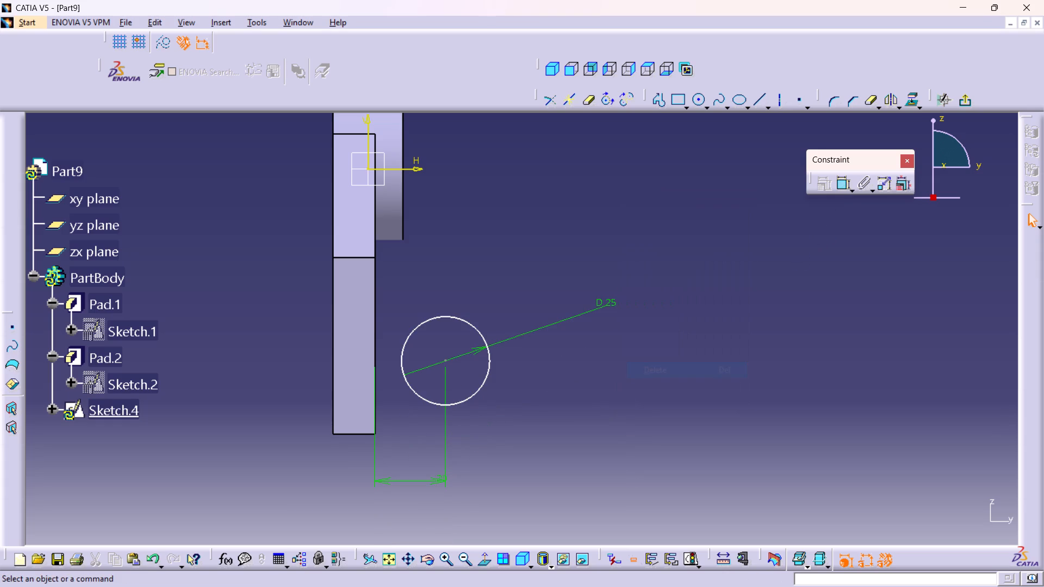
Constrain the 25 mm circle tangent to the plate's bottom edge.
double_click(846, 182)
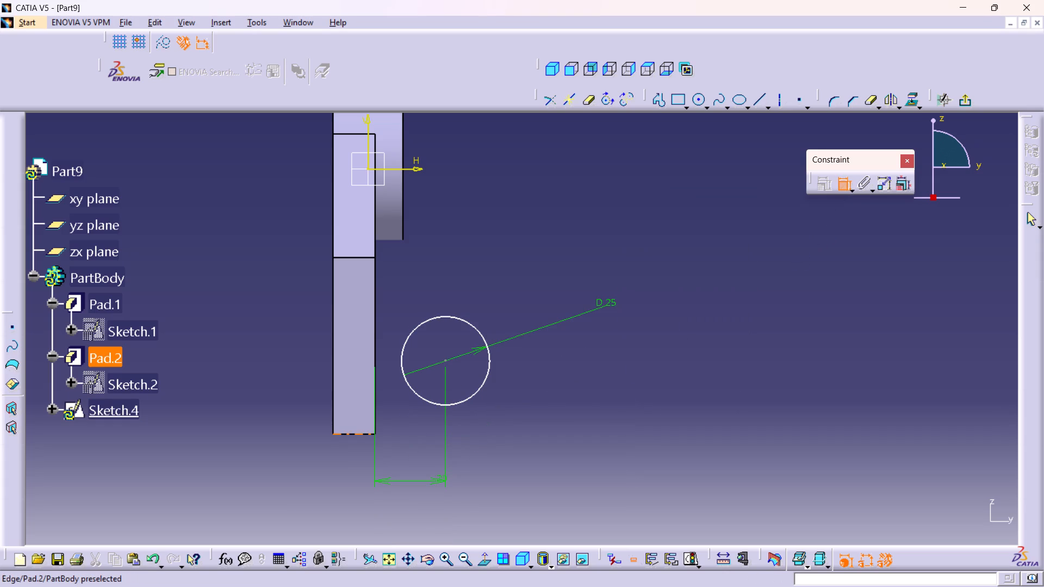
left_click(355, 434)
left_click(454, 403)
right_click(636, 411)
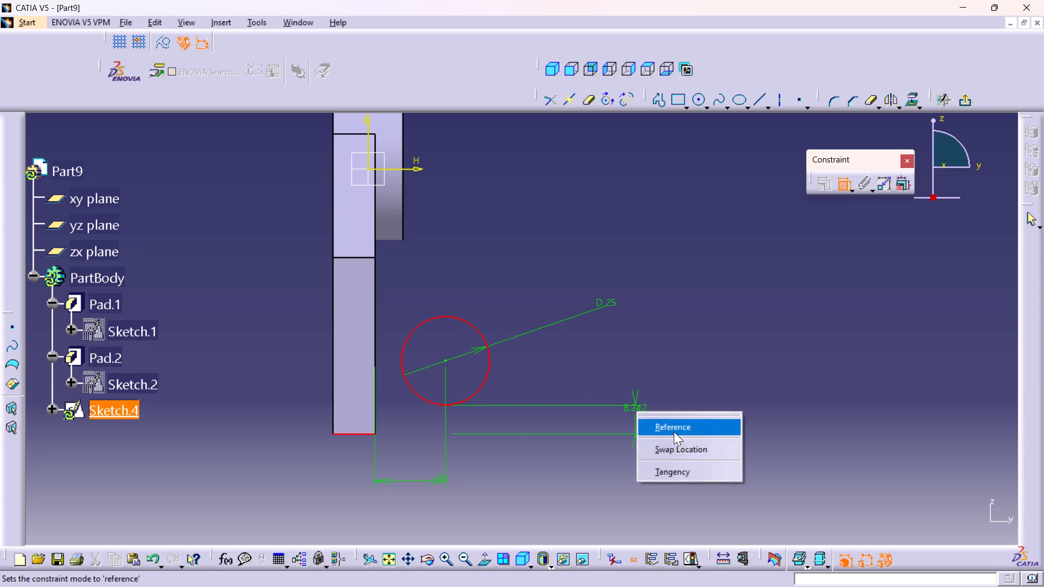
left_click(667, 474)
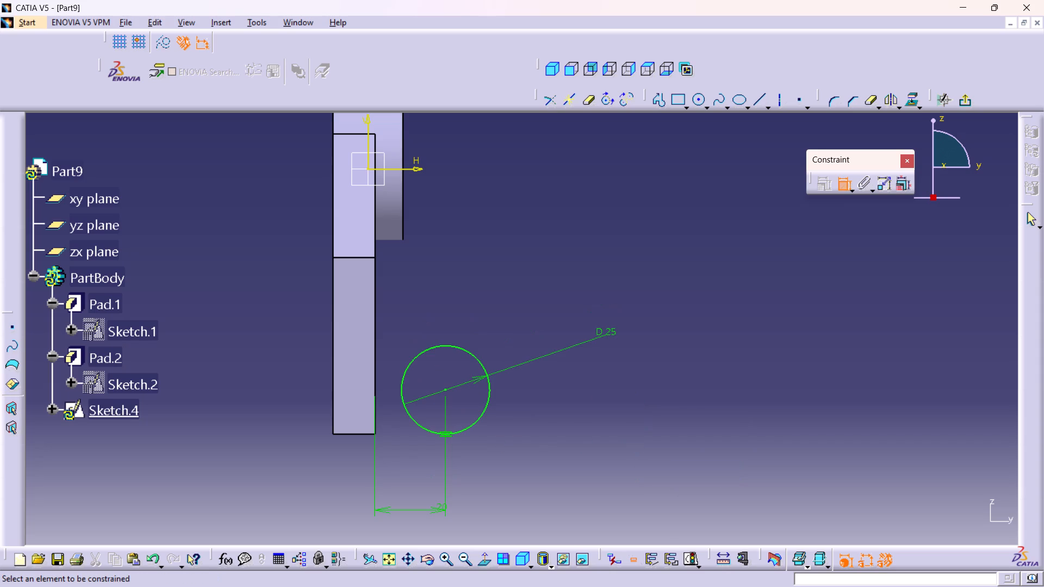
Draw a smaller circle concentric with the 25 mm circle and set its diameter to 12 mm.
double_click(697, 105)
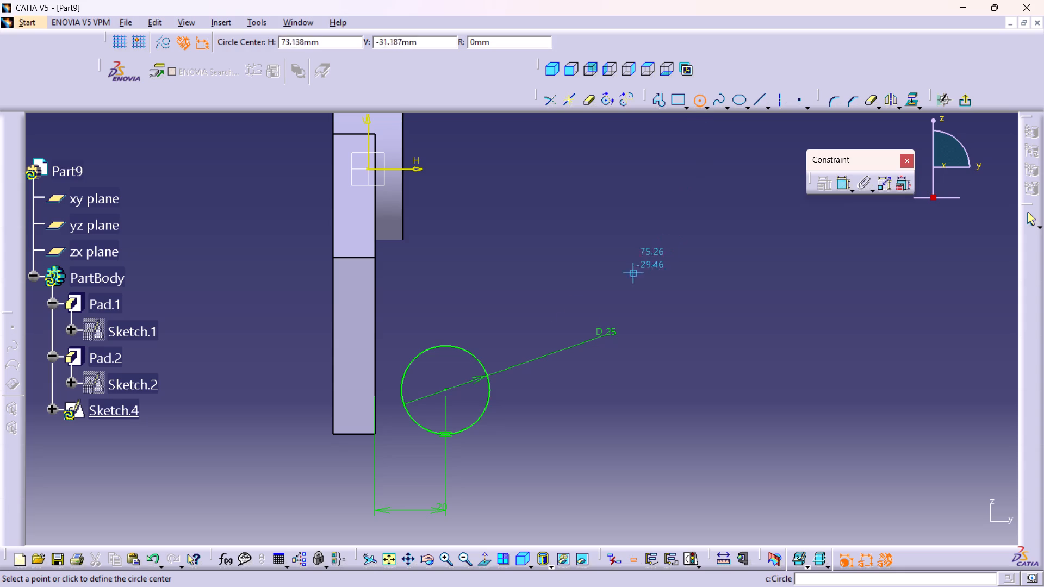
left_click(449, 388)
left_click(457, 402)
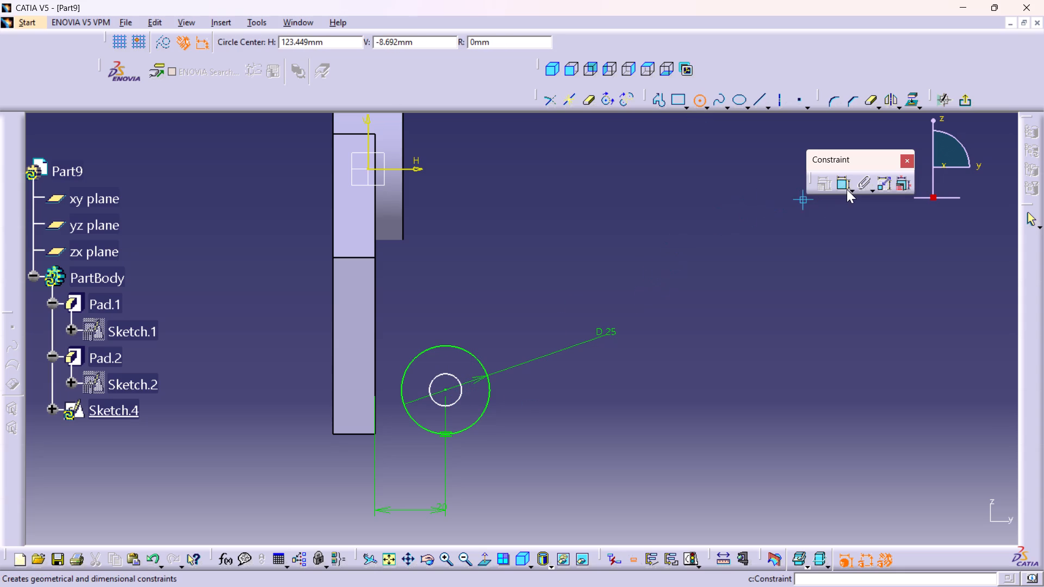
double_click(845, 185)
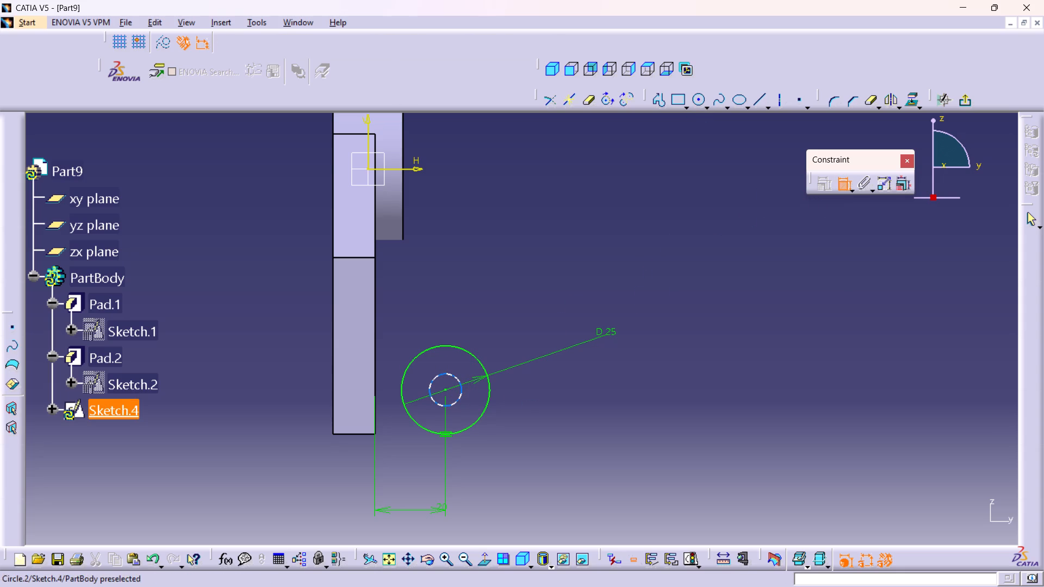
left_click(456, 402)
left_click(570, 410)
double_click(567, 405)
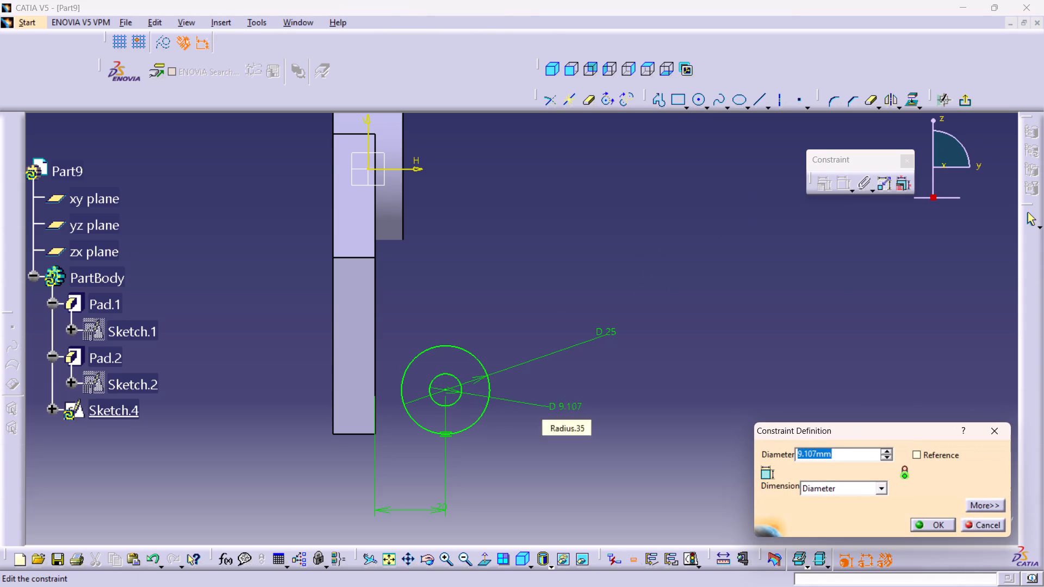
type("12")
key("Return")
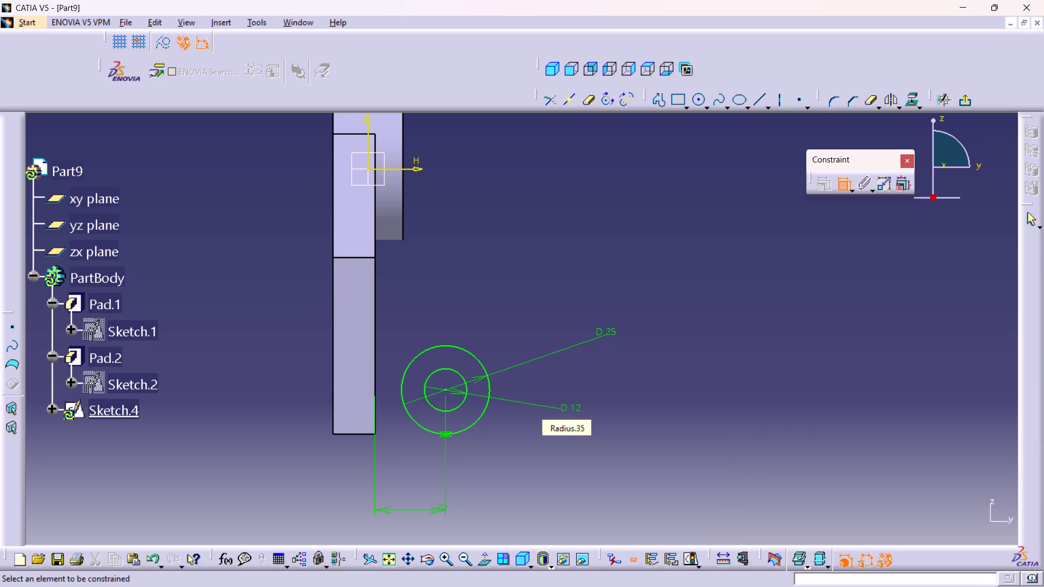
Exit the sketch and pad the two concentric circles 12 mm in the reversed direction.
left_click(965, 104)
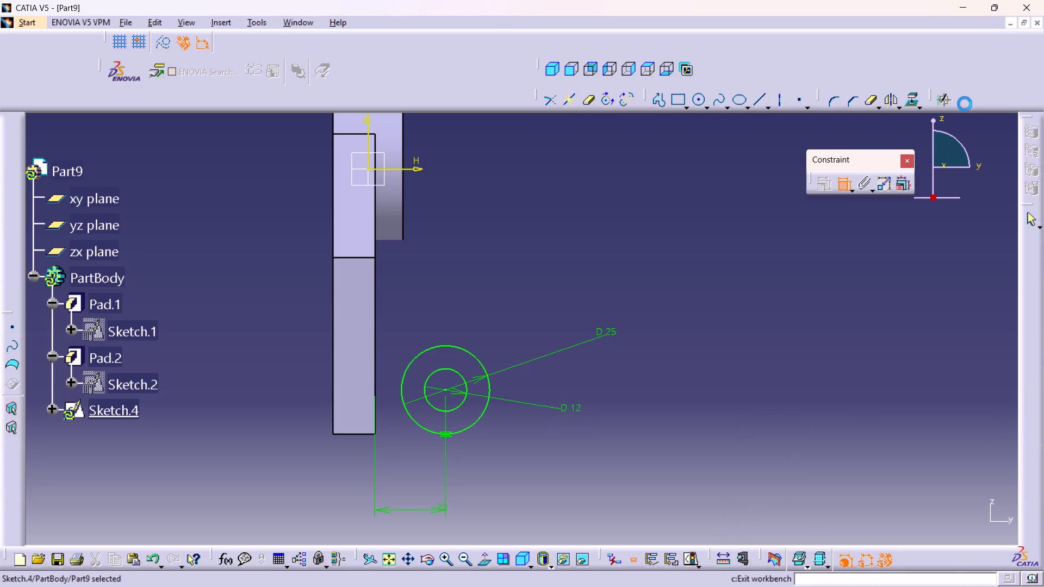
left_click(600, 42)
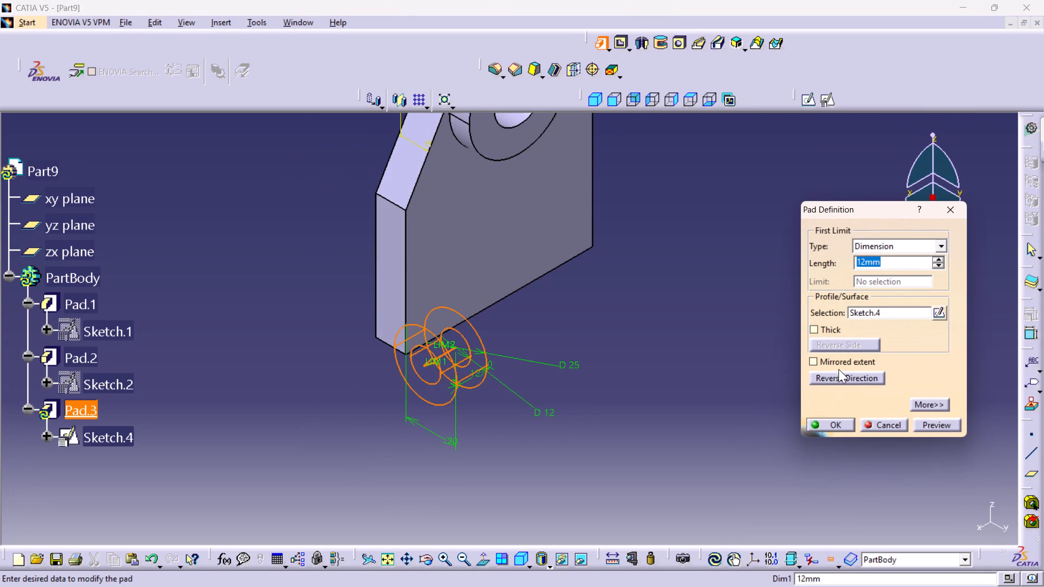
left_click(827, 377)
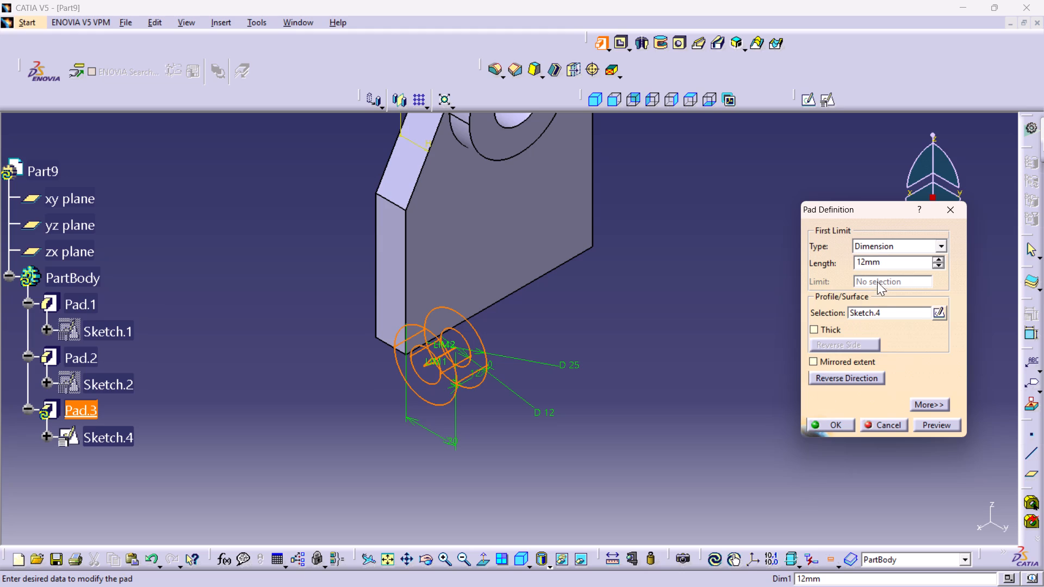
left_click(838, 426)
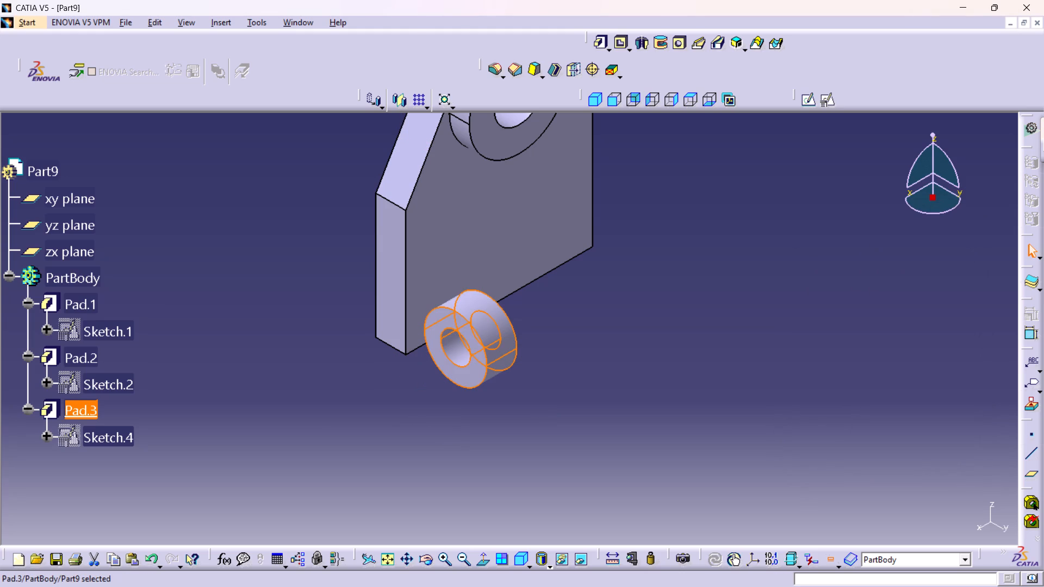
left_click(625, 332)
Mirror the small ring pad about the yz plane, accepting to continue the Mirror operation.
middle_click_drag(616, 344, 454, 396)
right_click_drag(616, 344, 454, 396)
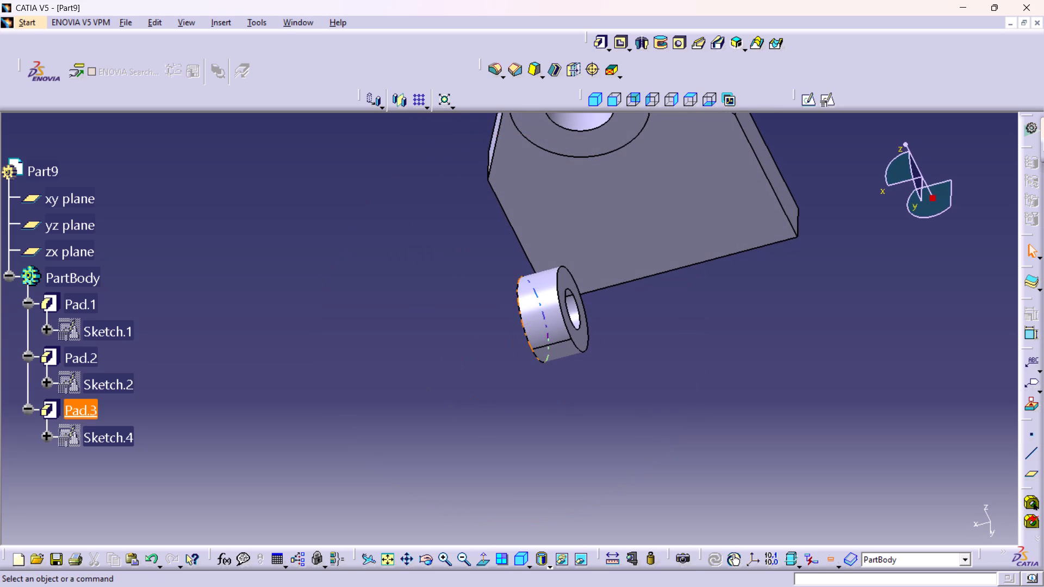
left_click(80, 408)
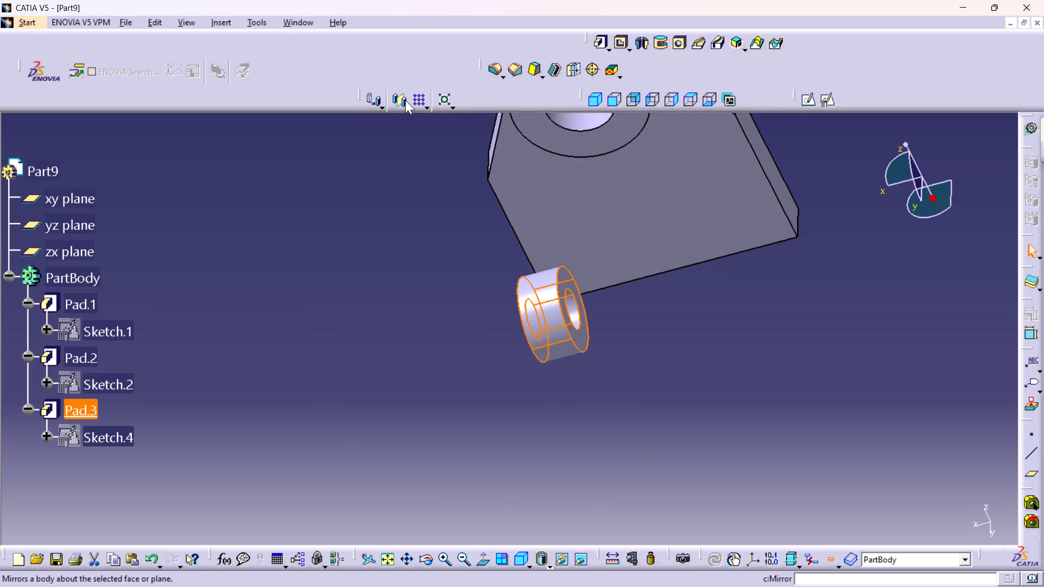
left_click(405, 99)
left_click(575, 347)
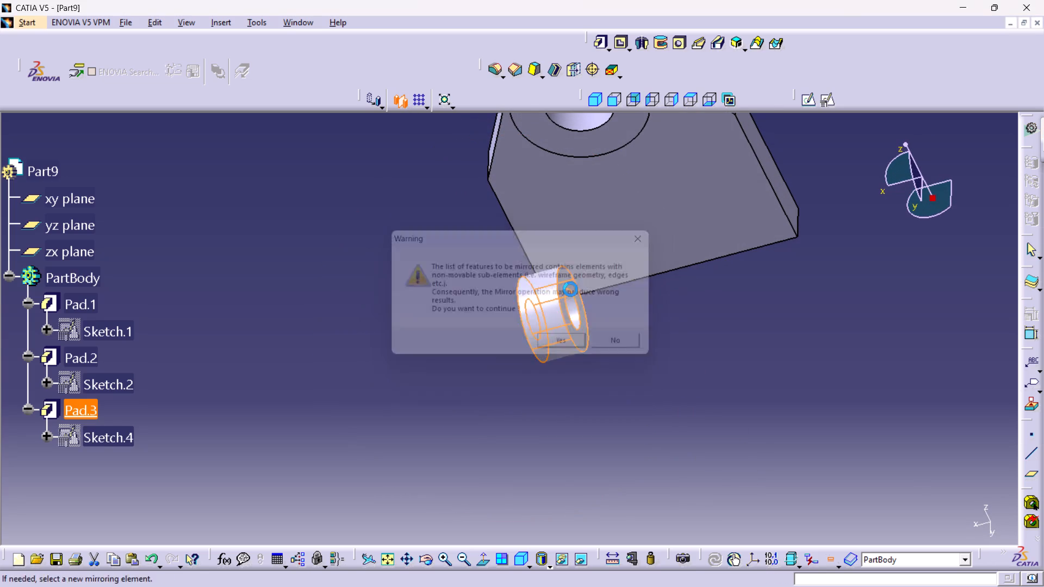
middle_click_drag(570, 249, 571, 365)
left_click(587, 217)
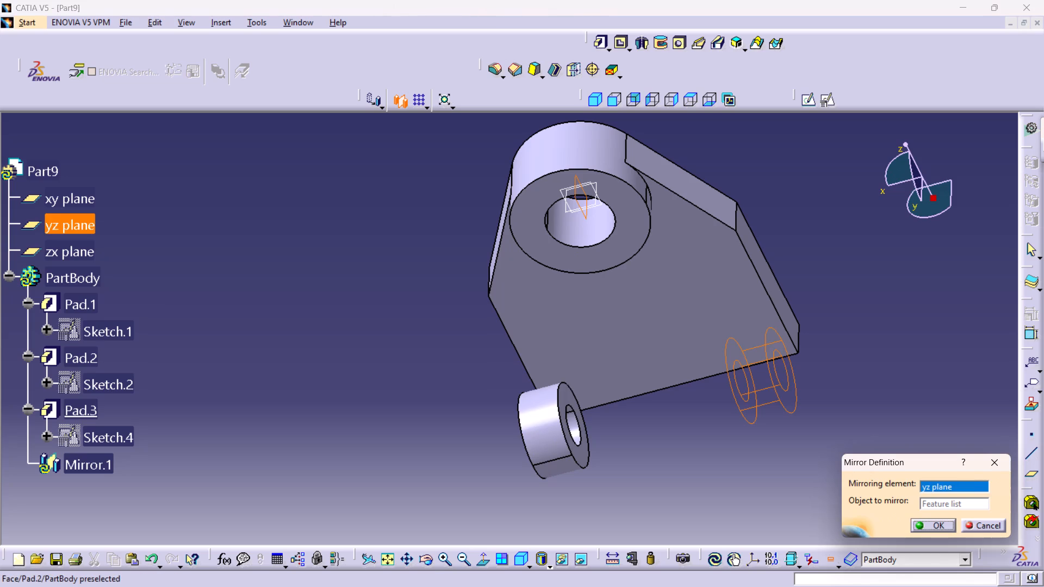
left_click(924, 523)
left_click(709, 455)
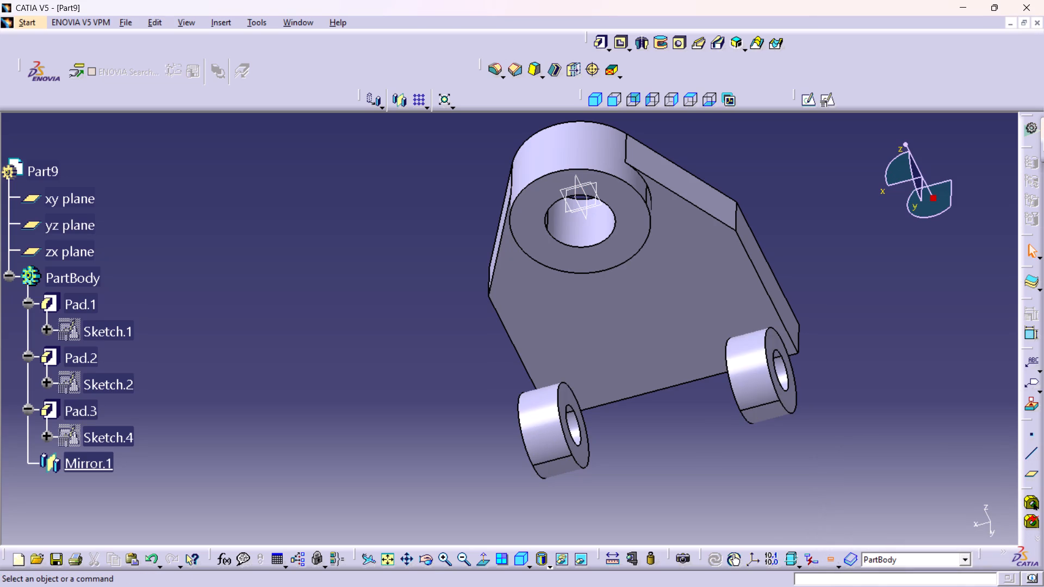
Create a positioned sketch on the original small ring's flat face that faces the mirrored ring, keeping origin and orientation implicit.
left_click(574, 455)
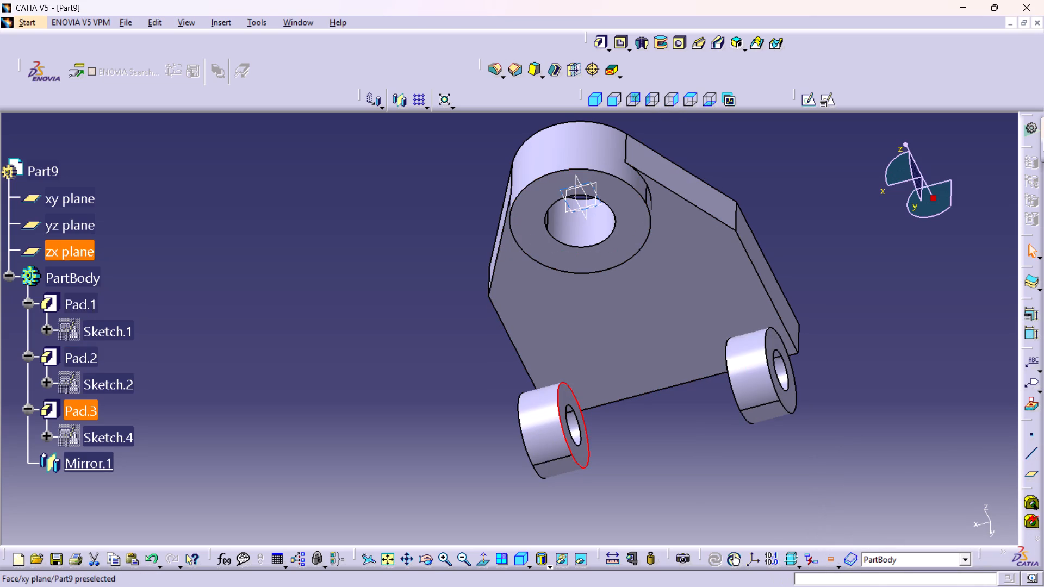
left_click(829, 98)
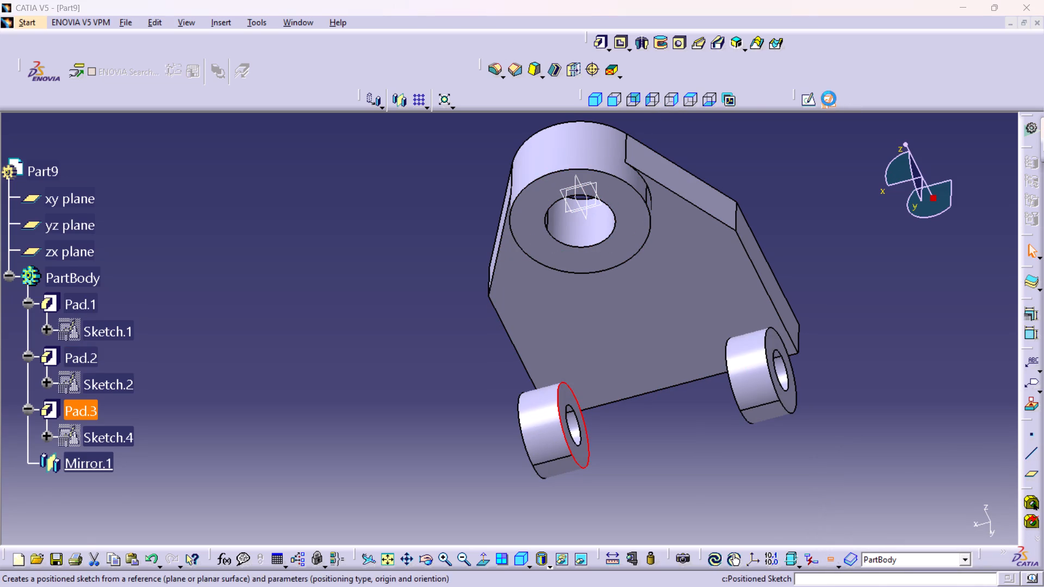
left_click(583, 456)
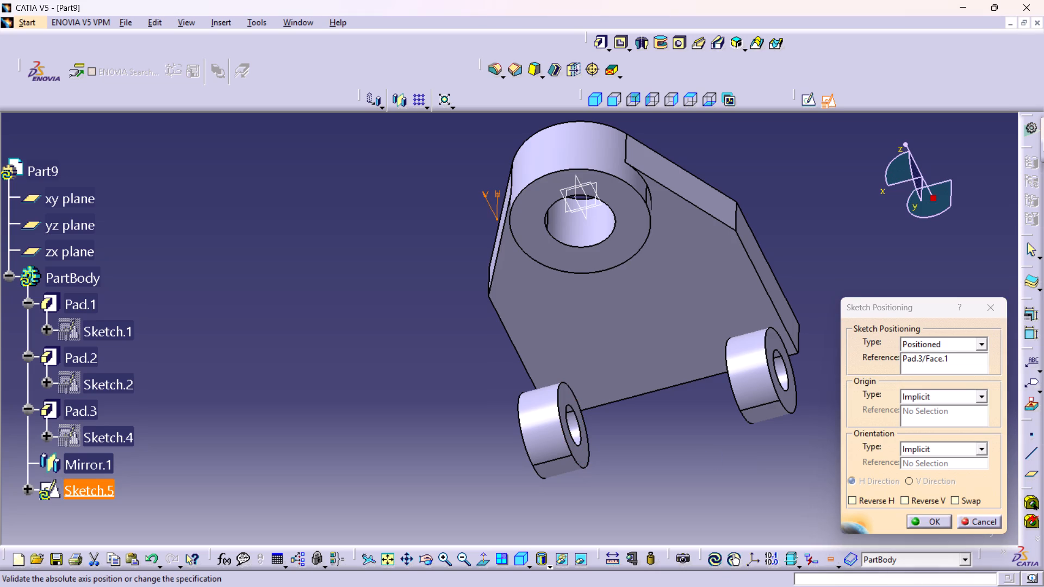
left_click(917, 522)
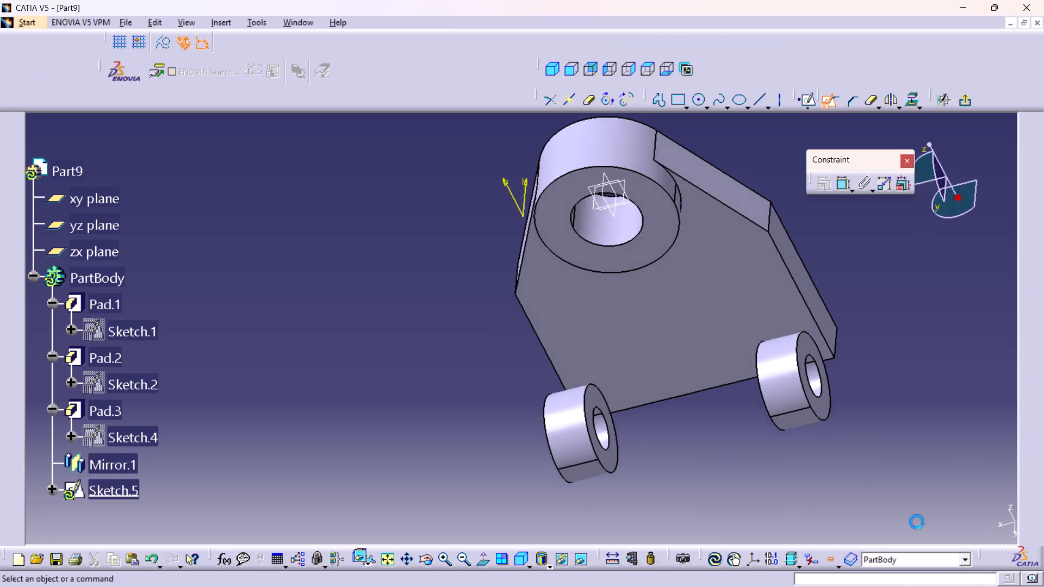
Sketch an open profile with a sloping line above the ring, a vertical line about 51 mm long beside the plate, and a horizontal line below.
middle_click_drag(593, 413, 585, 307)
middle_click_drag(558, 310, 567, 306)
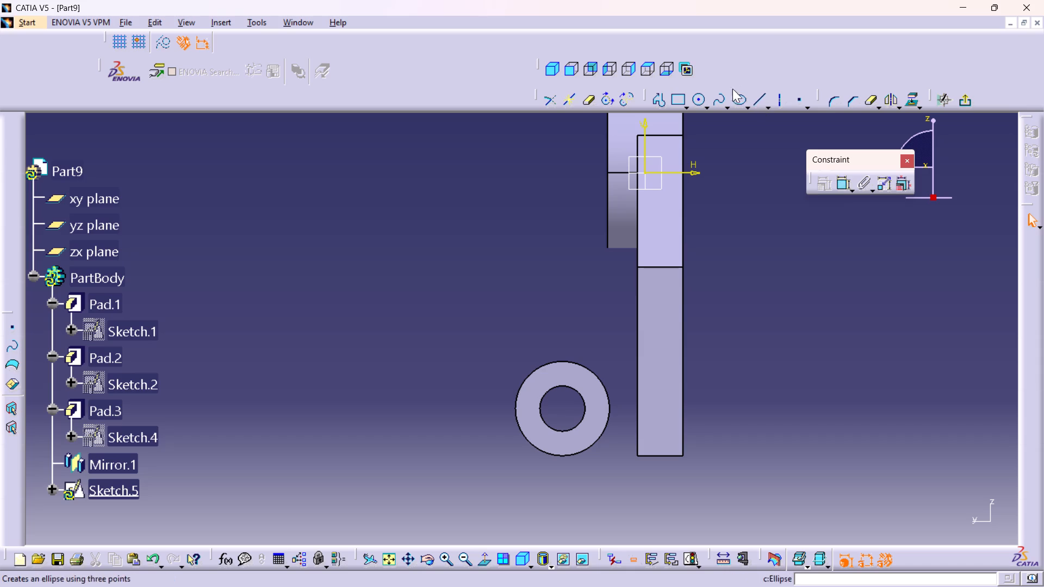
double_click(666, 97)
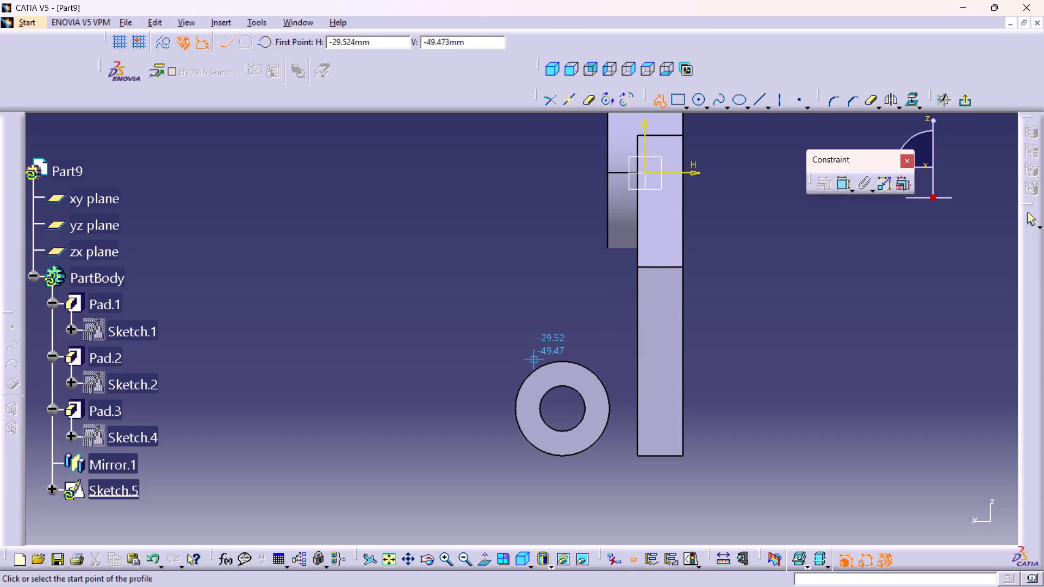
left_click(535, 360)
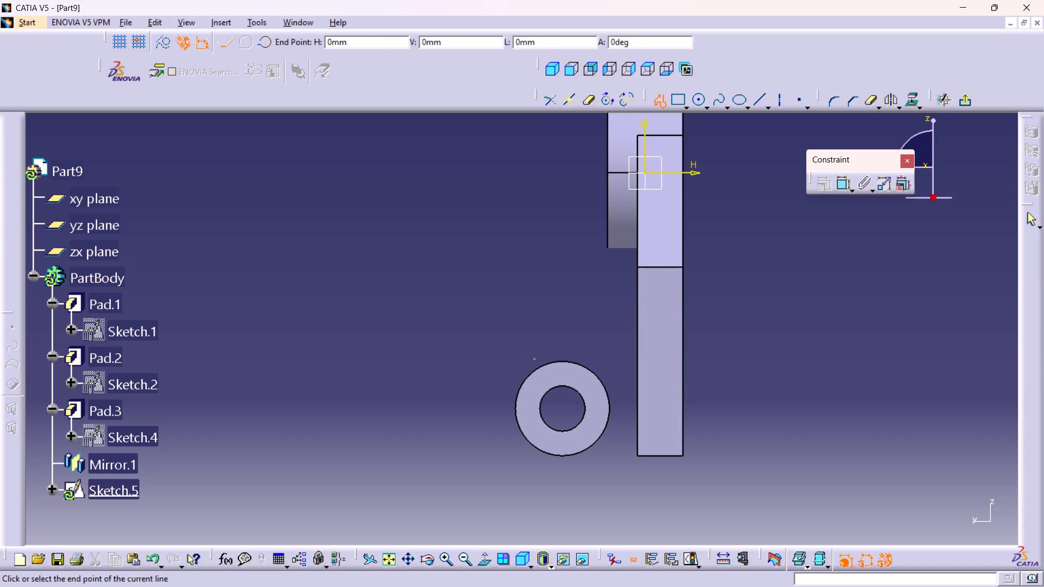
left_click(629, 265)
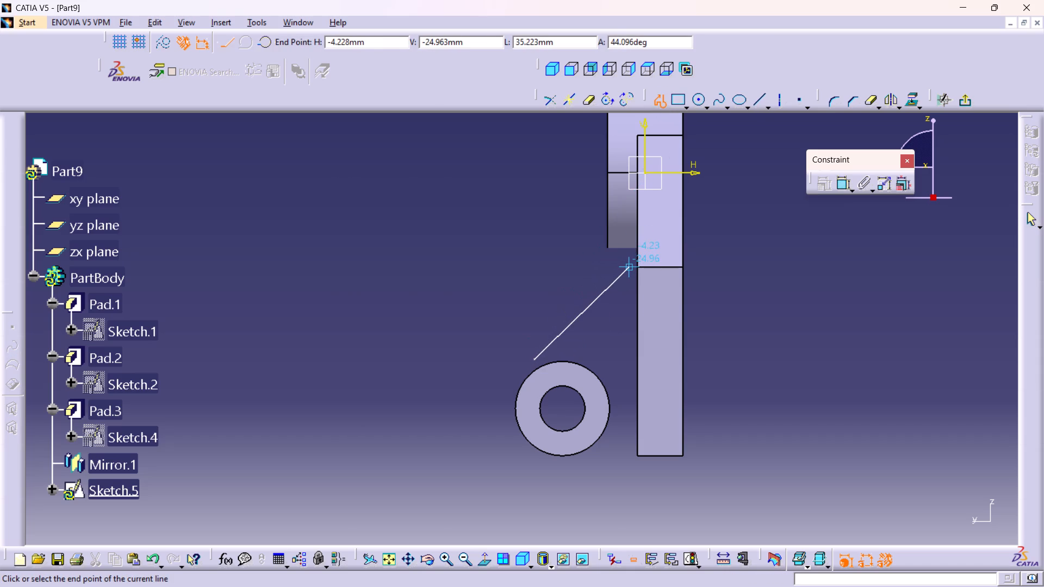
left_click(631, 455)
left_click(563, 461)
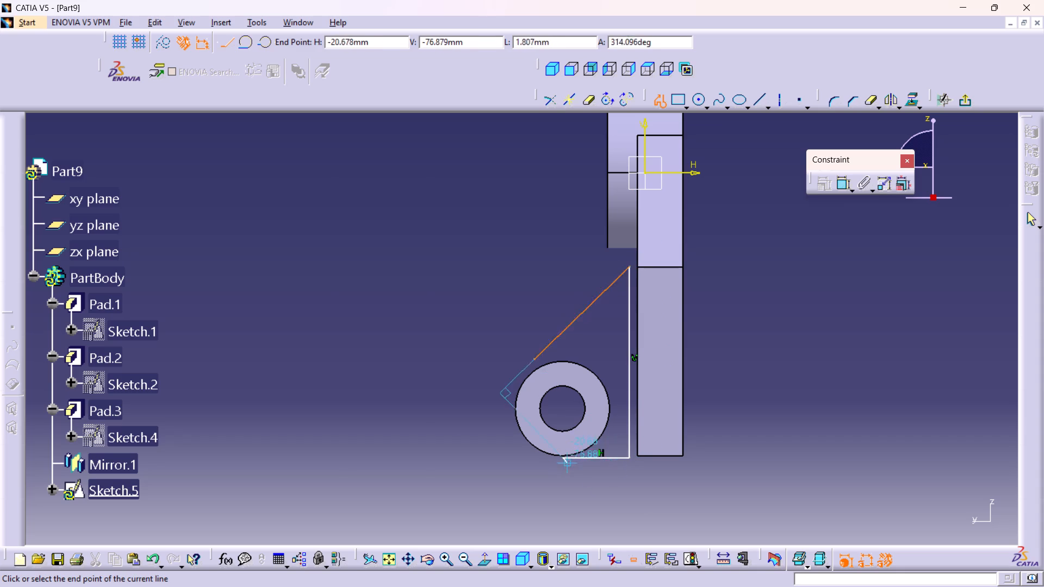
left_click(1026, 215)
left_click(843, 301)
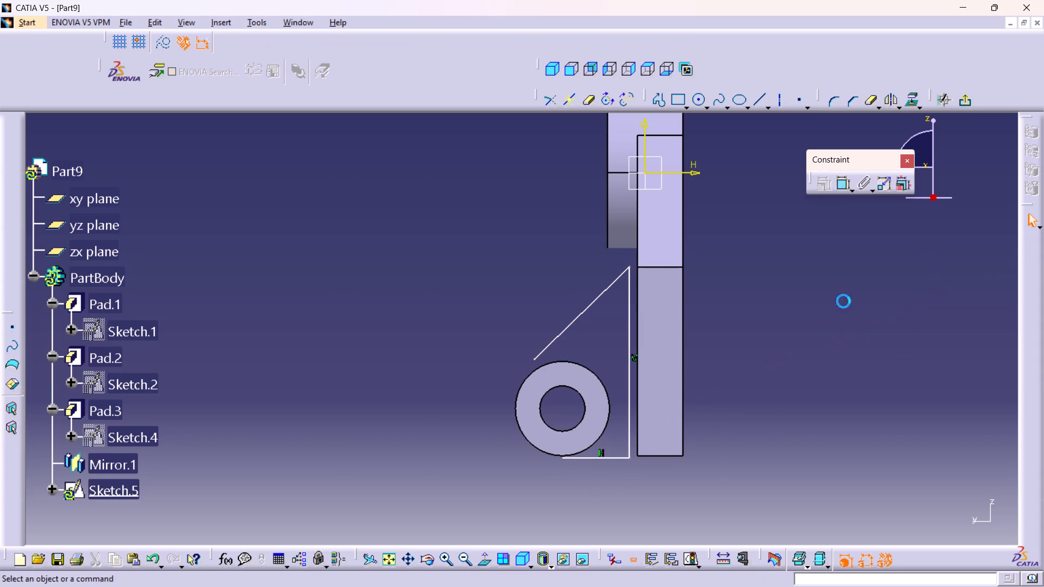
Constrain the profile's vertical line coincident with the plate's side edge facing the ring.
middle_click_drag(723, 327, 723, 285)
right_click(723, 327)
middle_click_drag(844, 332, 761, 236)
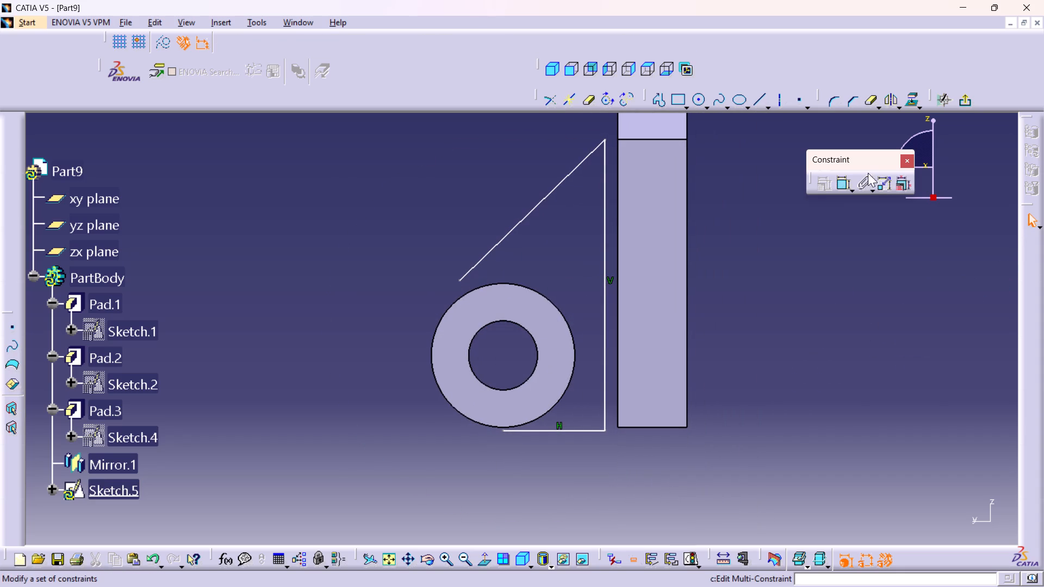
double_click(847, 179)
left_click(604, 322)
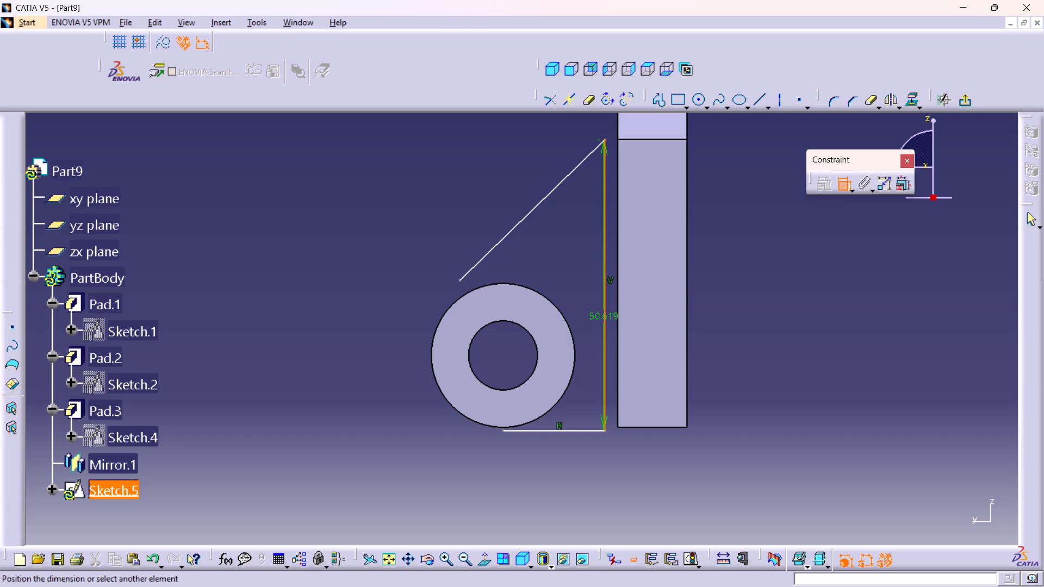
left_click(618, 308)
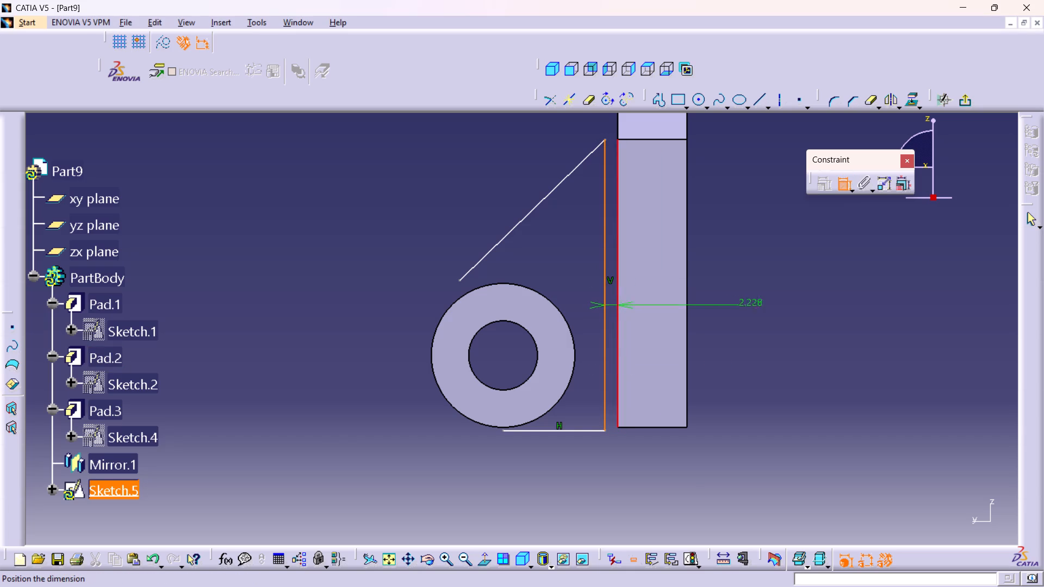
right_click(682, 485)
left_click(714, 428)
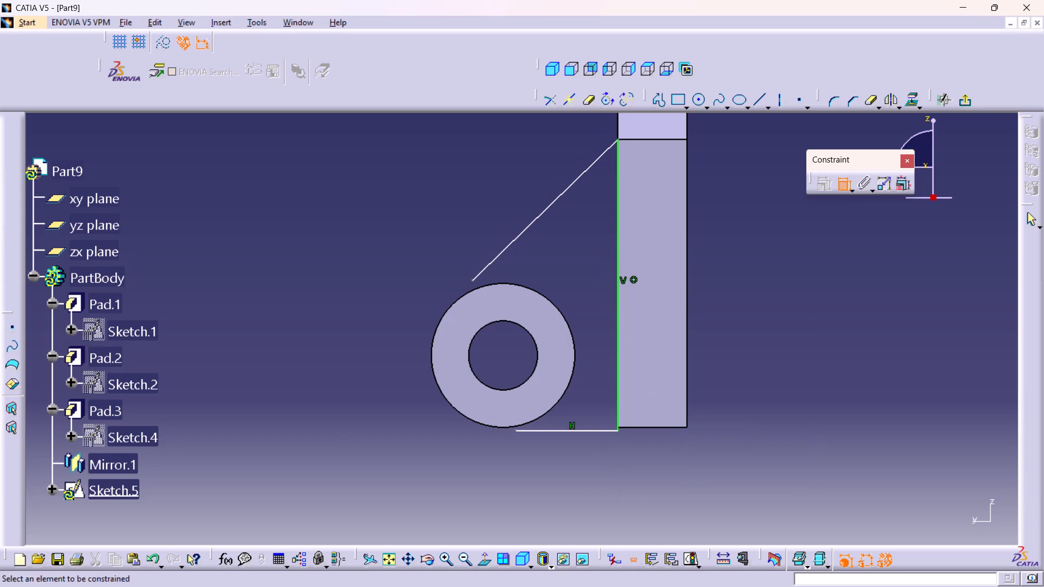
Constrain the profile's horizontal line coincident with the plate's bottom edge.
left_click(608, 430)
left_click(644, 425)
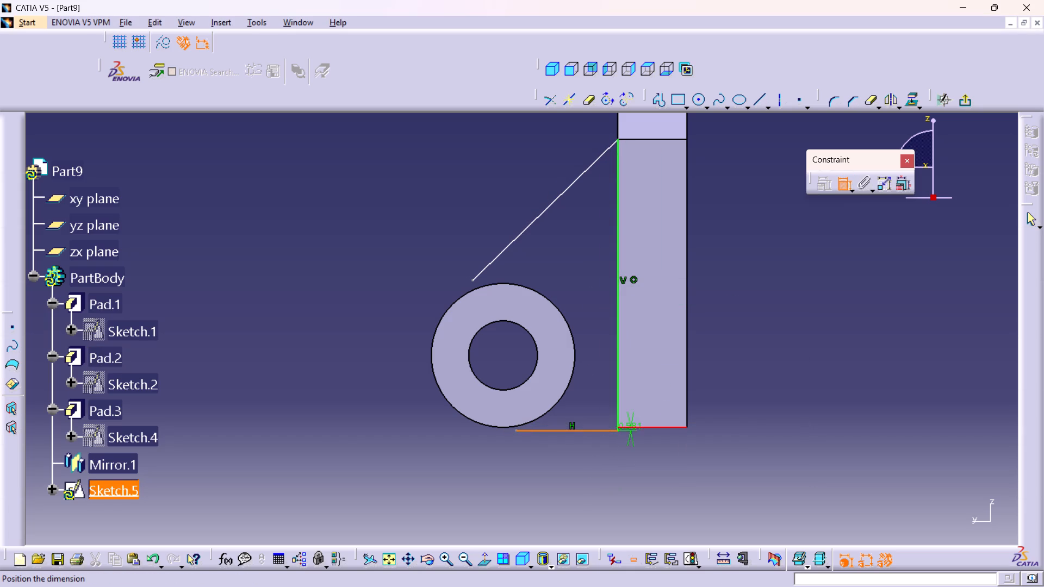
right_click(719, 447)
left_click(754, 394)
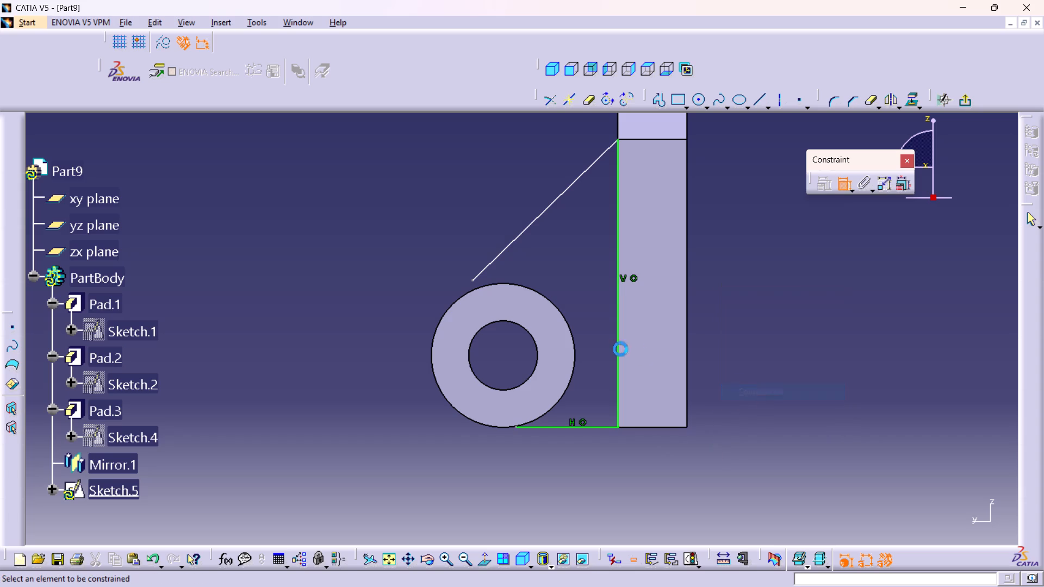
Constrain the sloping line's free end coincident with the ring's outer edge.
left_click(473, 278)
left_click(461, 296)
right_click(437, 301)
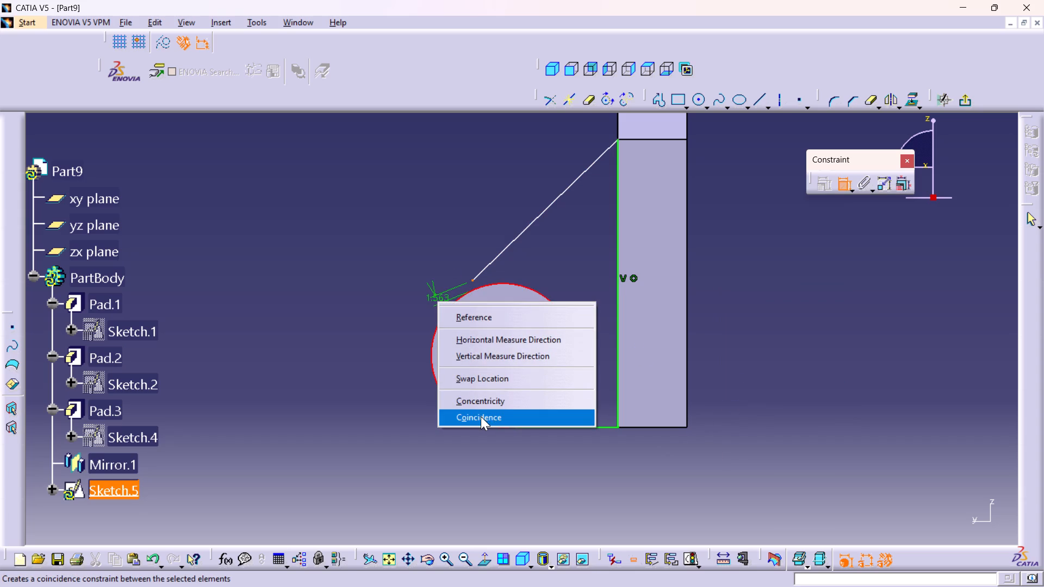
left_click(481, 416)
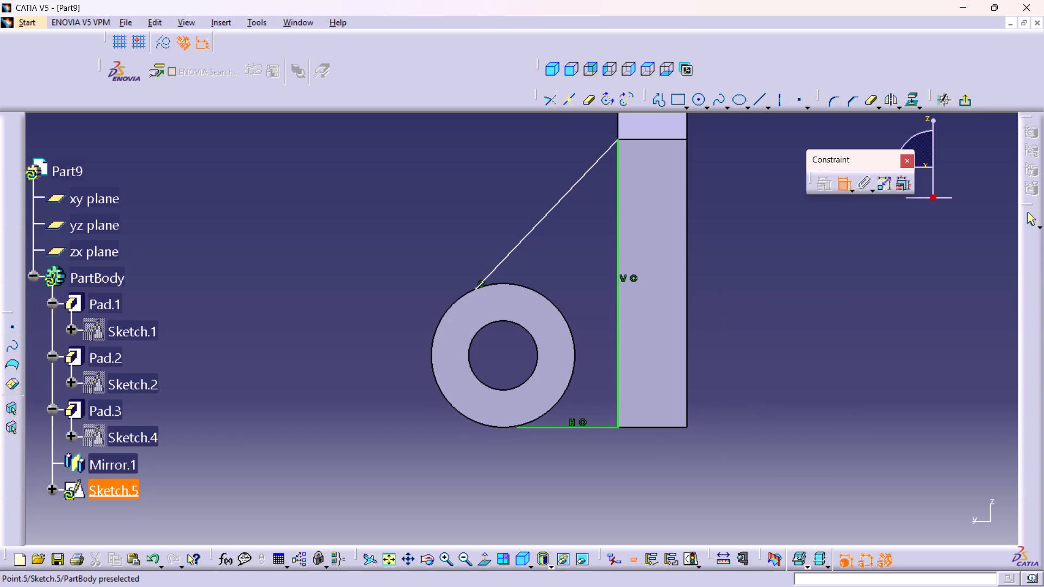
Constrain the horizontal line's free end coincident with the ring's outer edge.
left_click(518, 427)
left_click(495, 428)
right_click(480, 445)
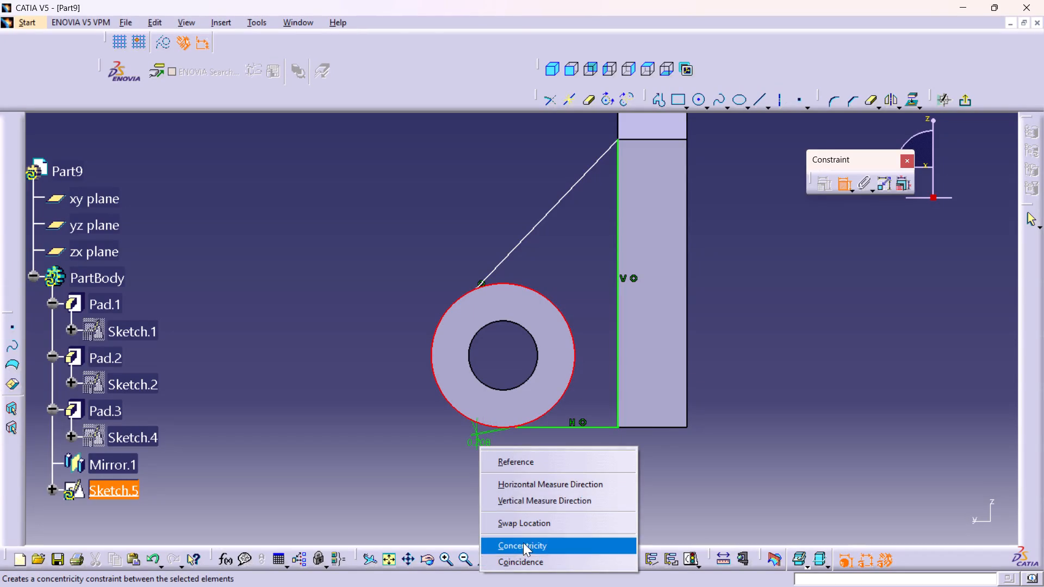
left_click(517, 558)
Make the profile's horizontal line tangent to the ring's outer edge.
left_click(543, 428)
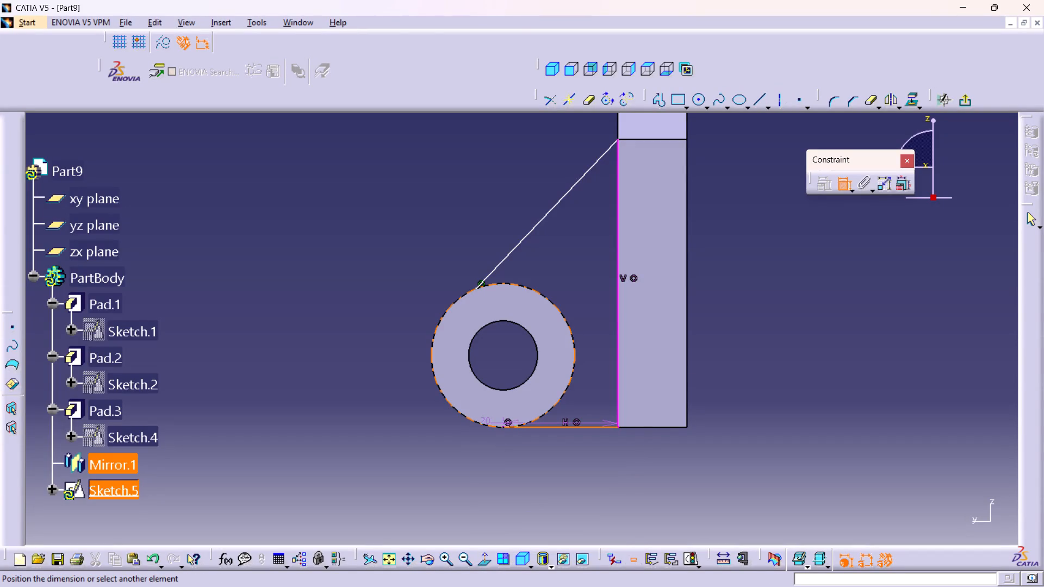
left_click(484, 423)
right_click(469, 454)
left_click(511, 521)
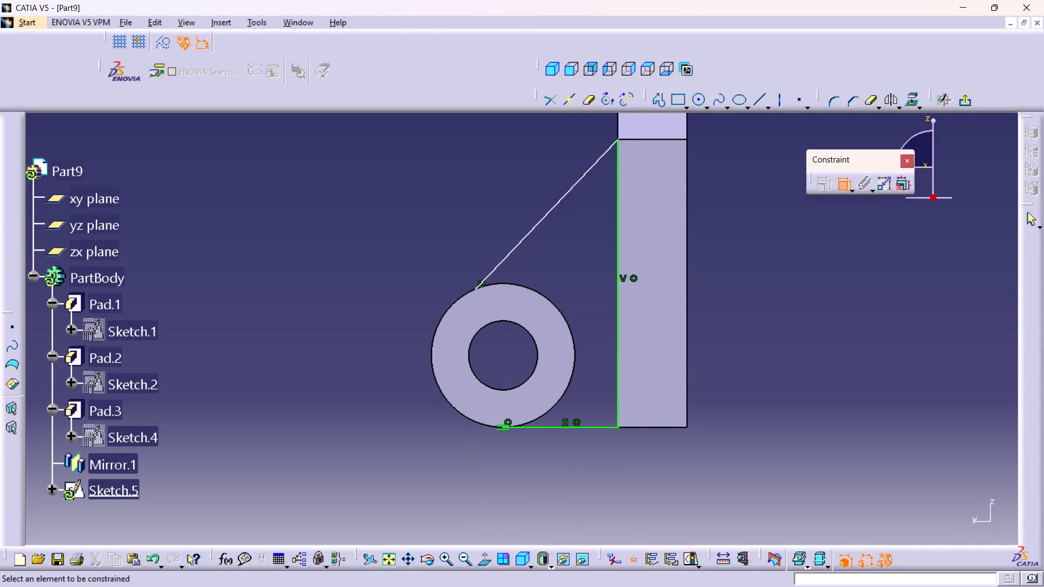
Make the profile's sloping line tangent to the ring's outer edge.
left_click(506, 258)
left_click(504, 281)
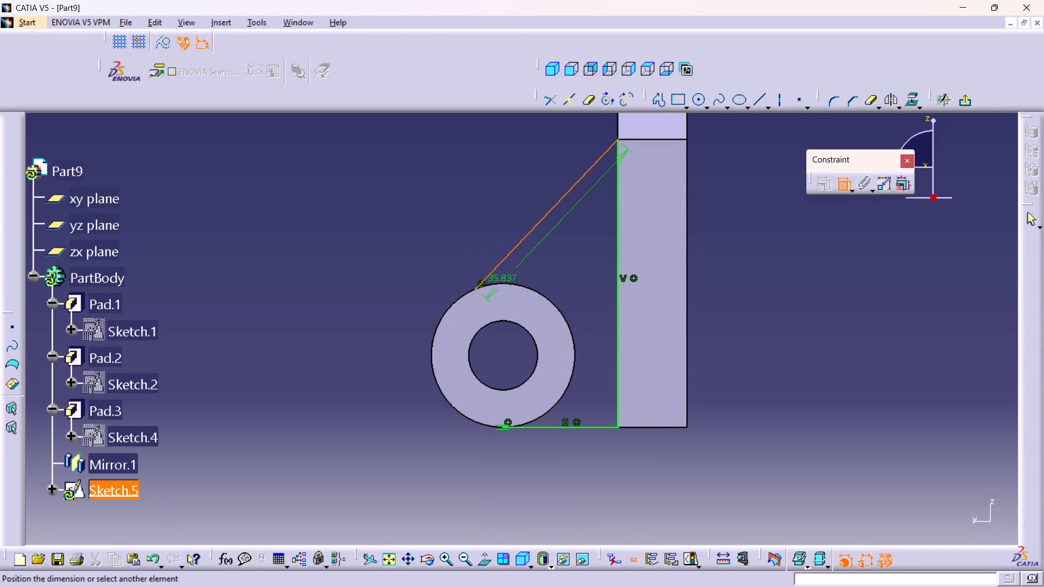
right_click(399, 315)
left_click(412, 377)
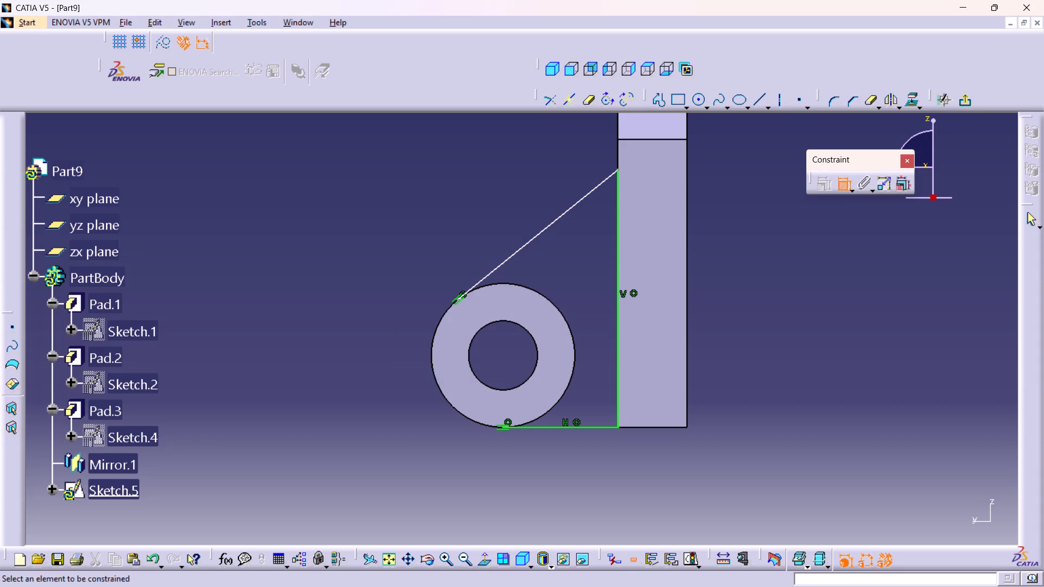
Dimension the profile's vertical line along the plate and set its length to 50 mm.
left_click(616, 364)
left_click(765, 340)
double_click(763, 336)
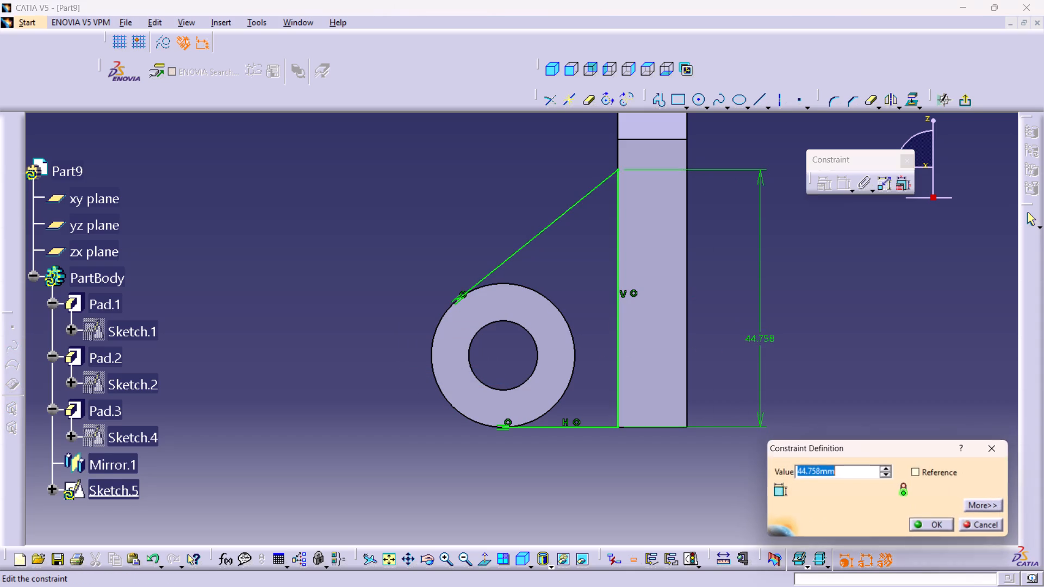
type("50")
key("Return")
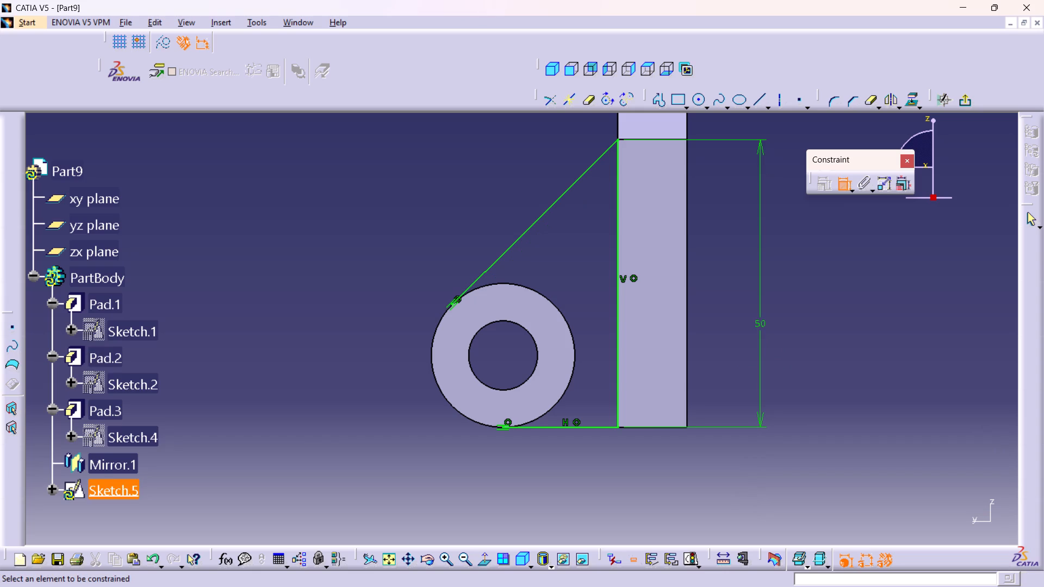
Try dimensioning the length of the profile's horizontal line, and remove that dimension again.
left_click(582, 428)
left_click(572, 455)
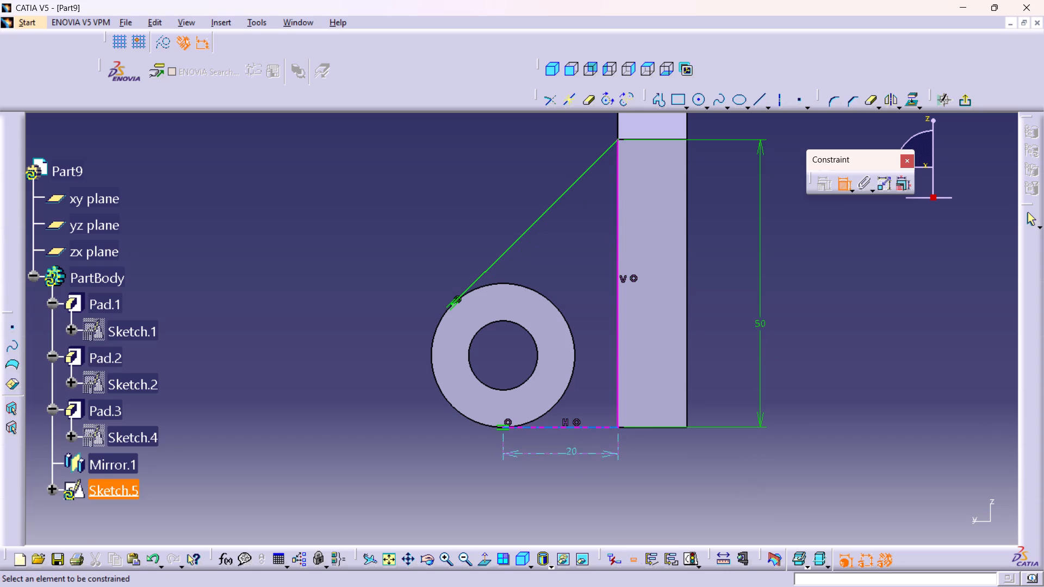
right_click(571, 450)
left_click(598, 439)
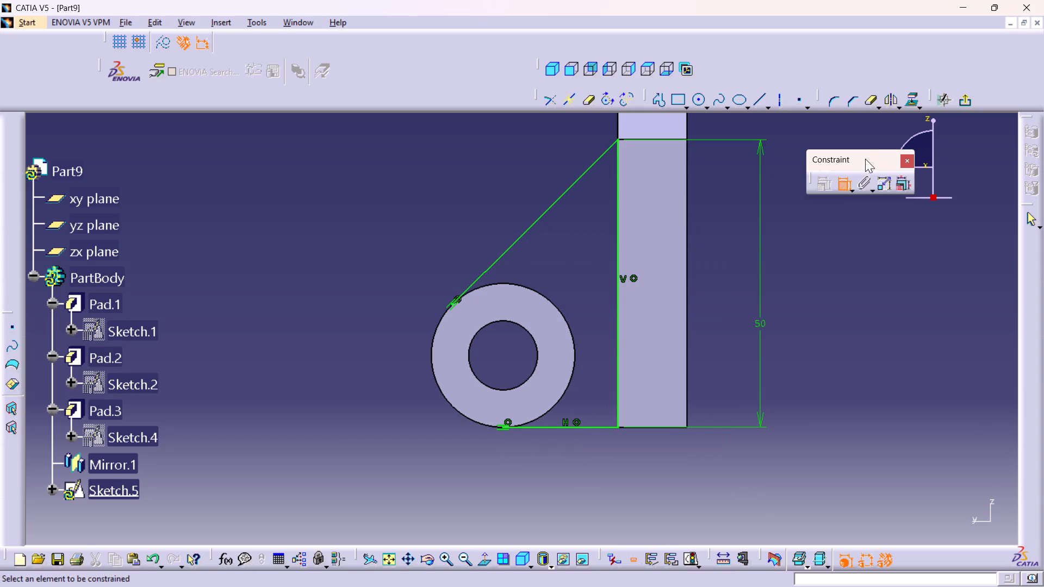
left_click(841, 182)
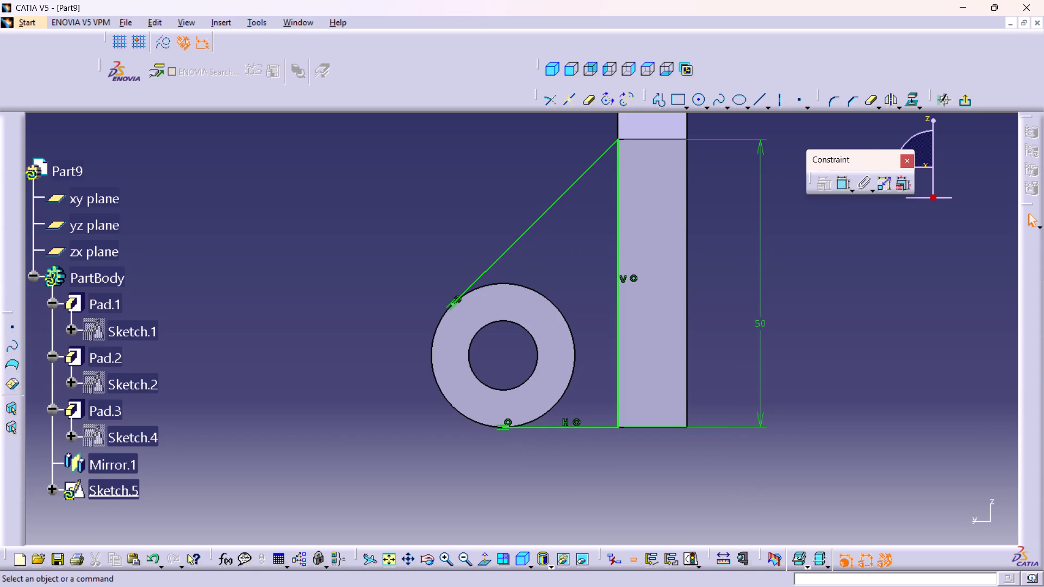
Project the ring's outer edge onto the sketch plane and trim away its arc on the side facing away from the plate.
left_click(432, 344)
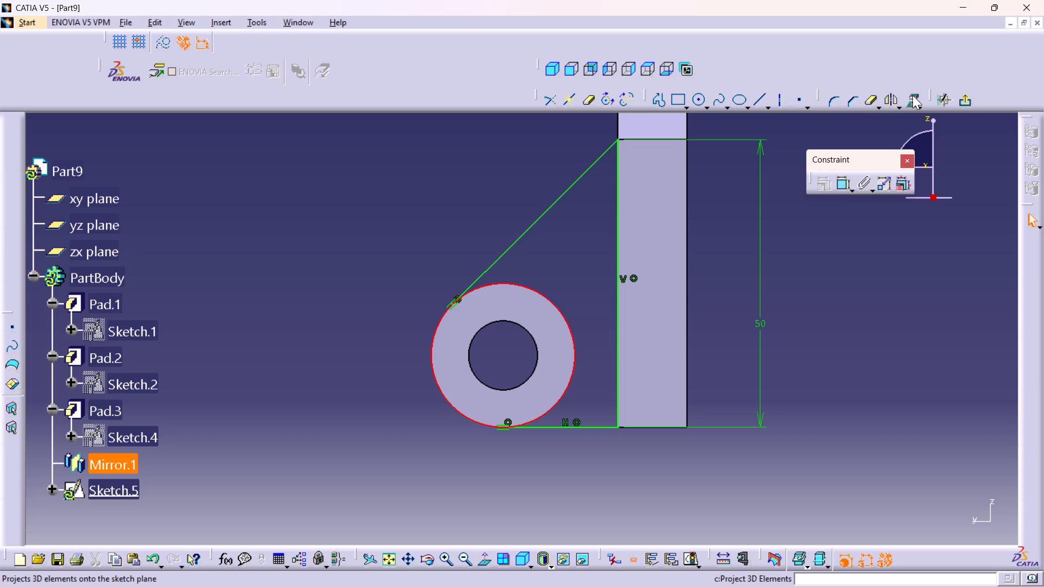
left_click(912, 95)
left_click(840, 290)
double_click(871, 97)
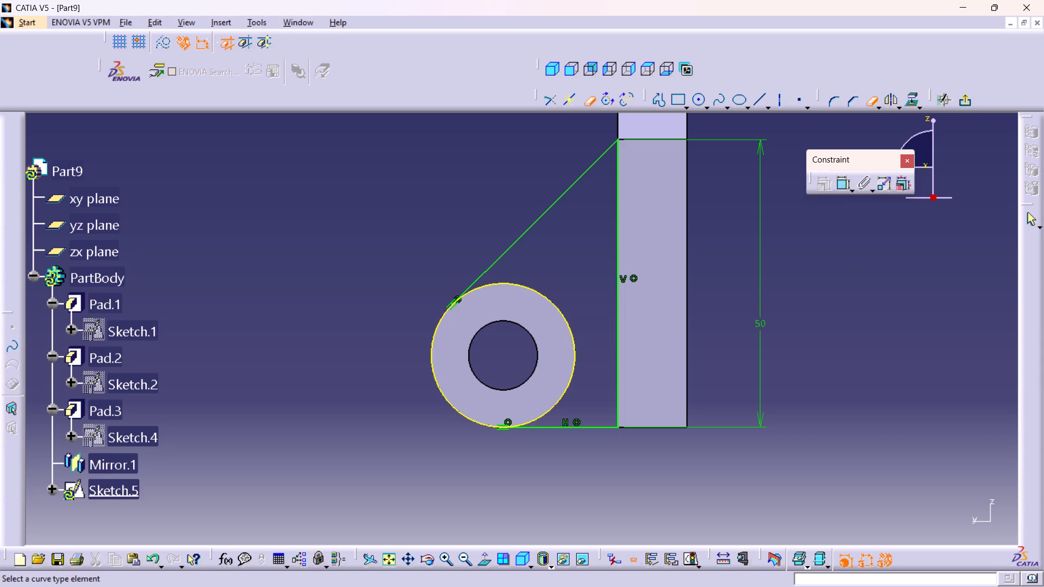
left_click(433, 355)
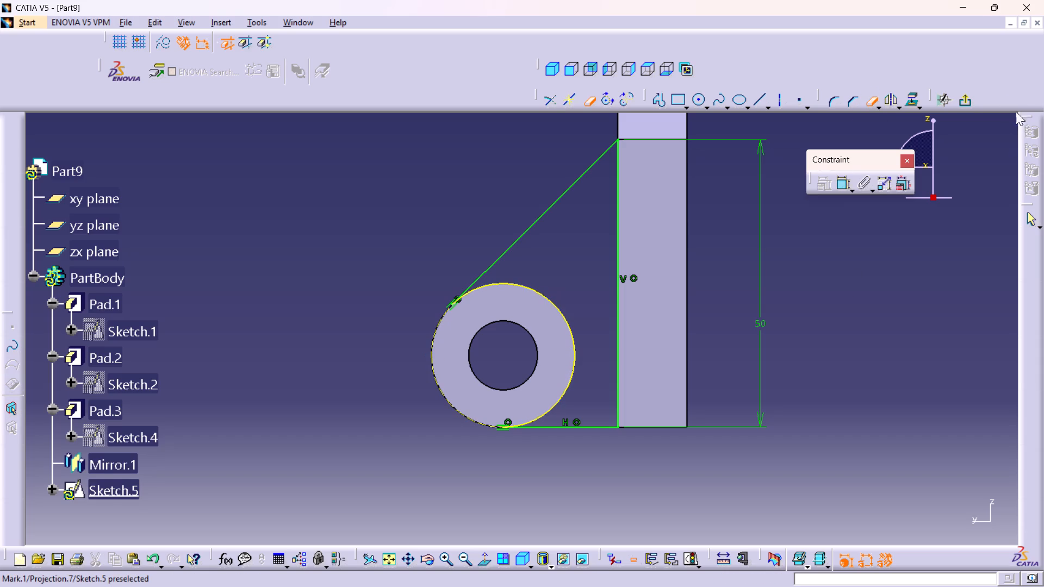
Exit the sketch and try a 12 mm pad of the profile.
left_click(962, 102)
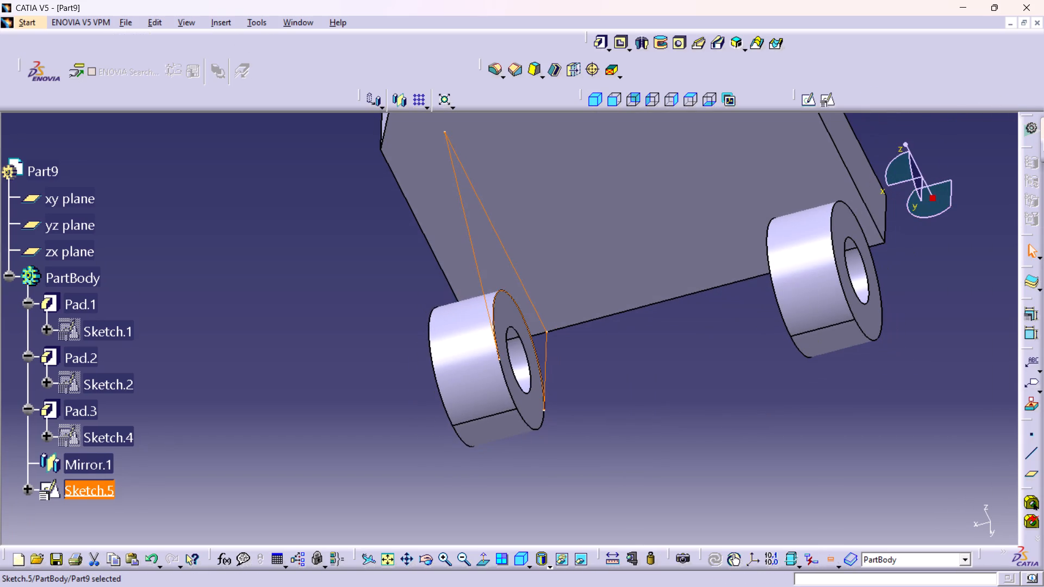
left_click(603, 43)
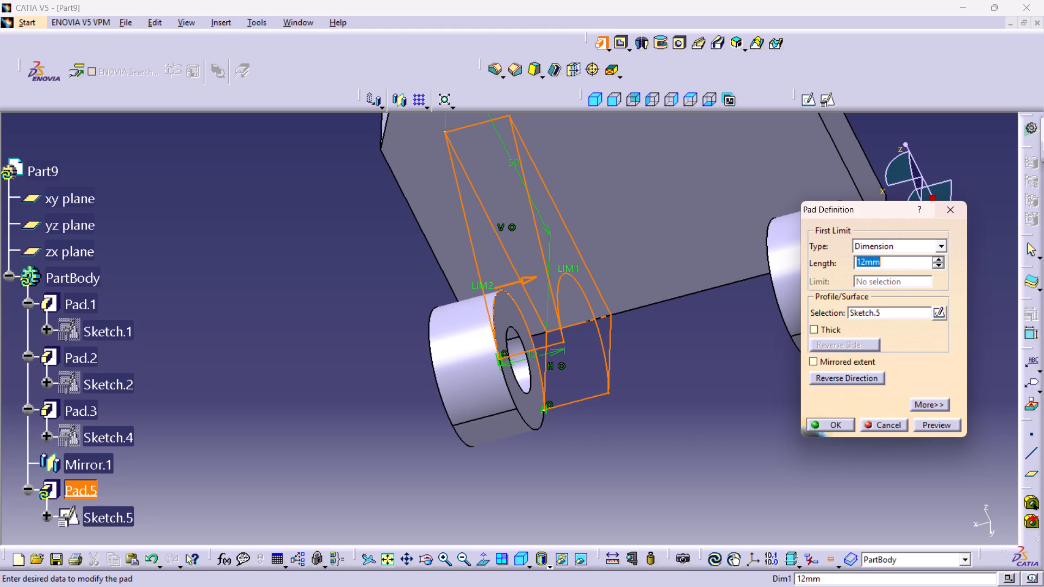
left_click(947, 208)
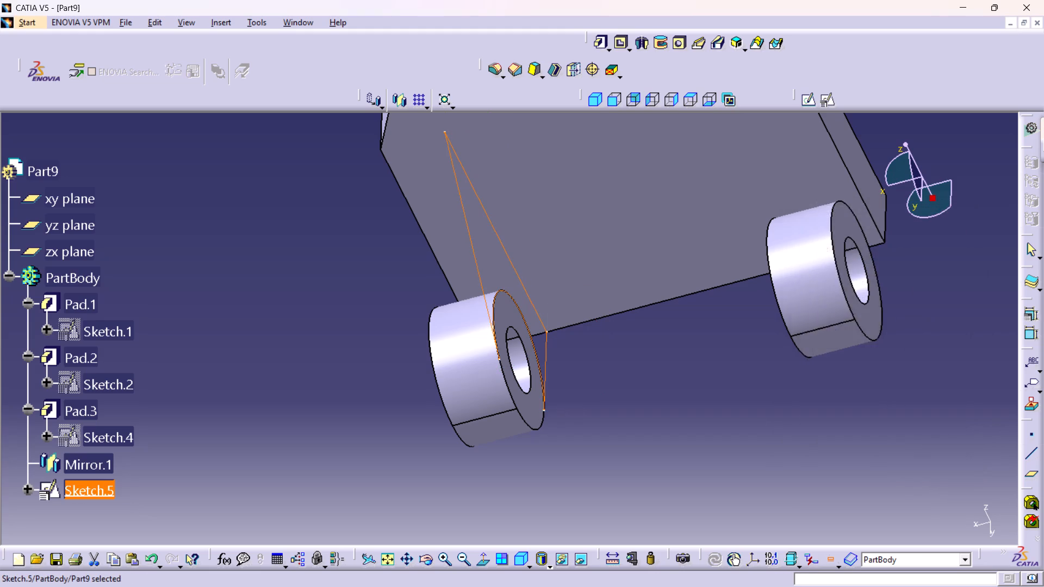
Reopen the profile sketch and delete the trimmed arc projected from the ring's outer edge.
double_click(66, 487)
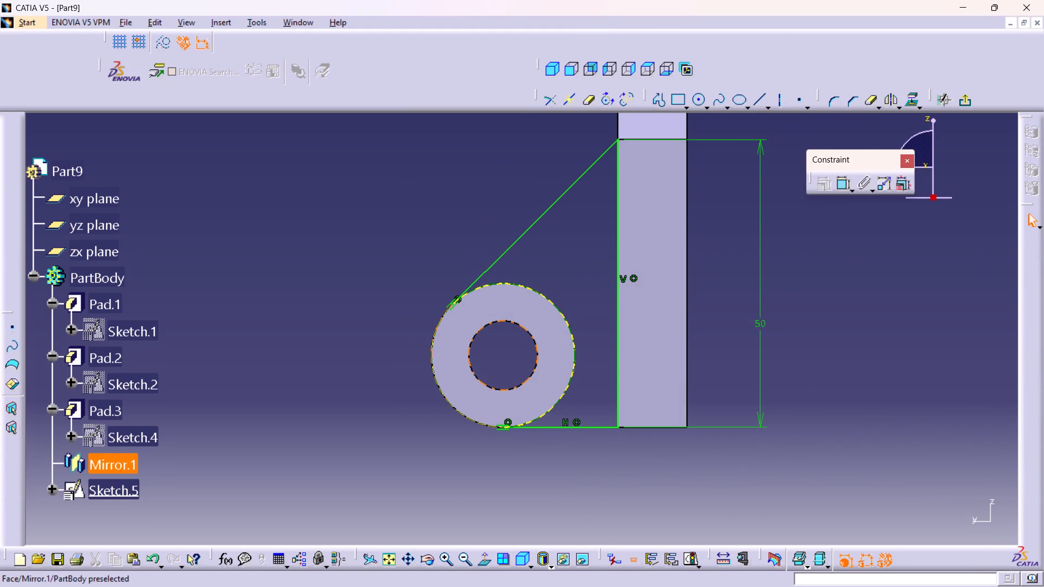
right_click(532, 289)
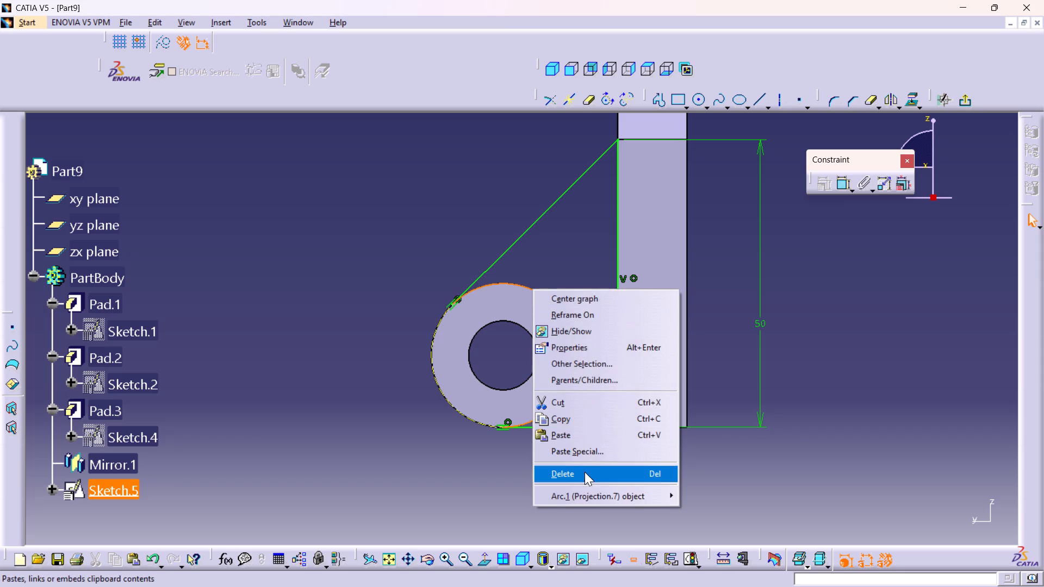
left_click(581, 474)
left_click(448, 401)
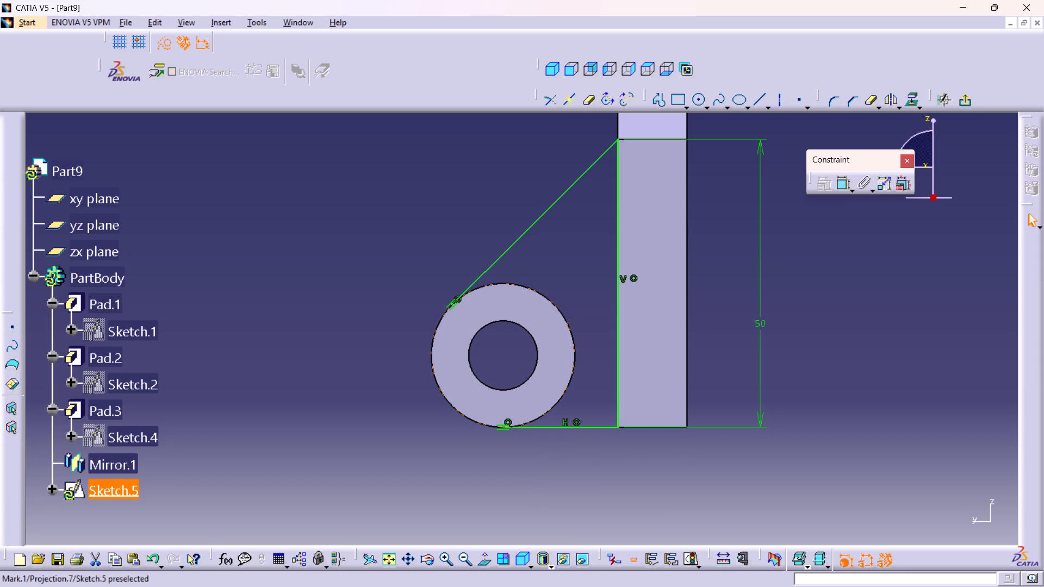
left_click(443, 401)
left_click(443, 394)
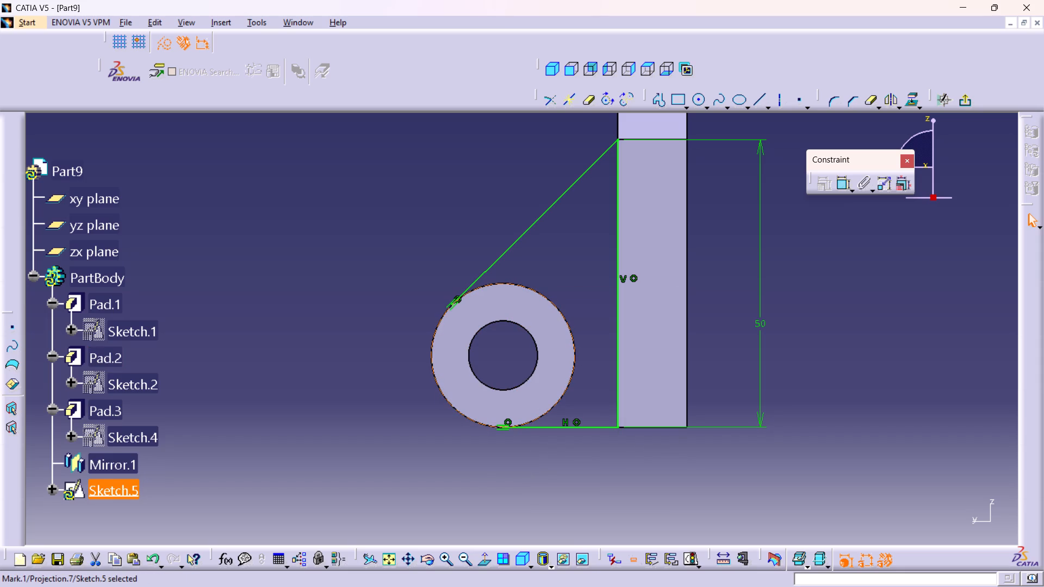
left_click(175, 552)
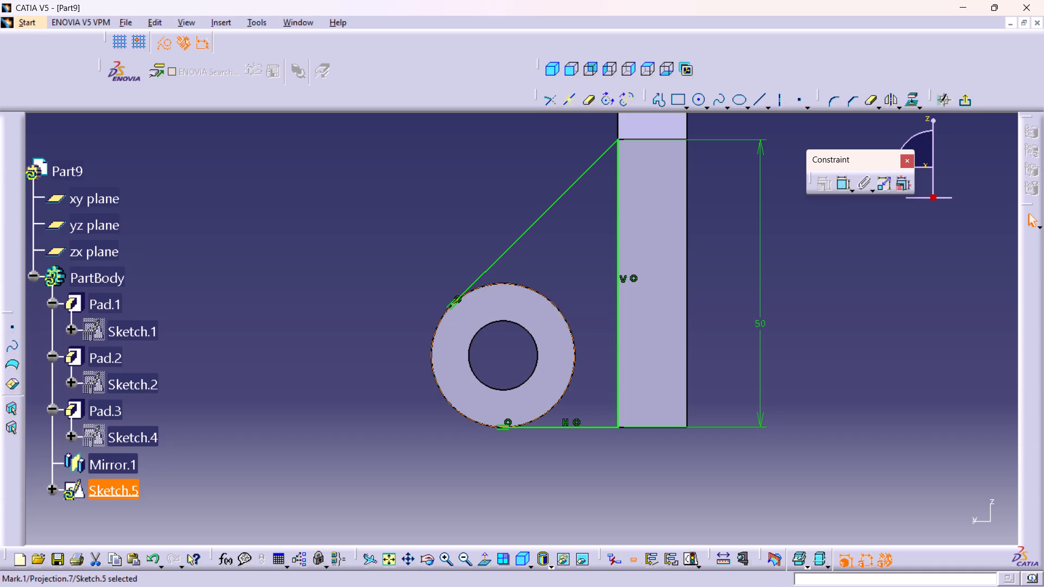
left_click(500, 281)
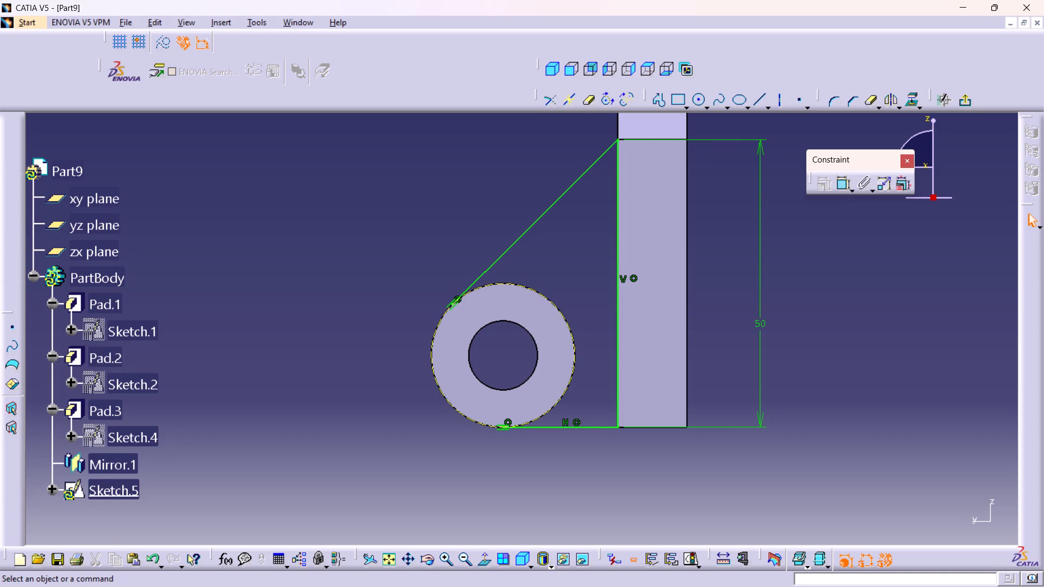
Draw a circle about 25 mm in diameter, centred on the ring's hole and matching the ring's outer edge.
double_click(699, 99)
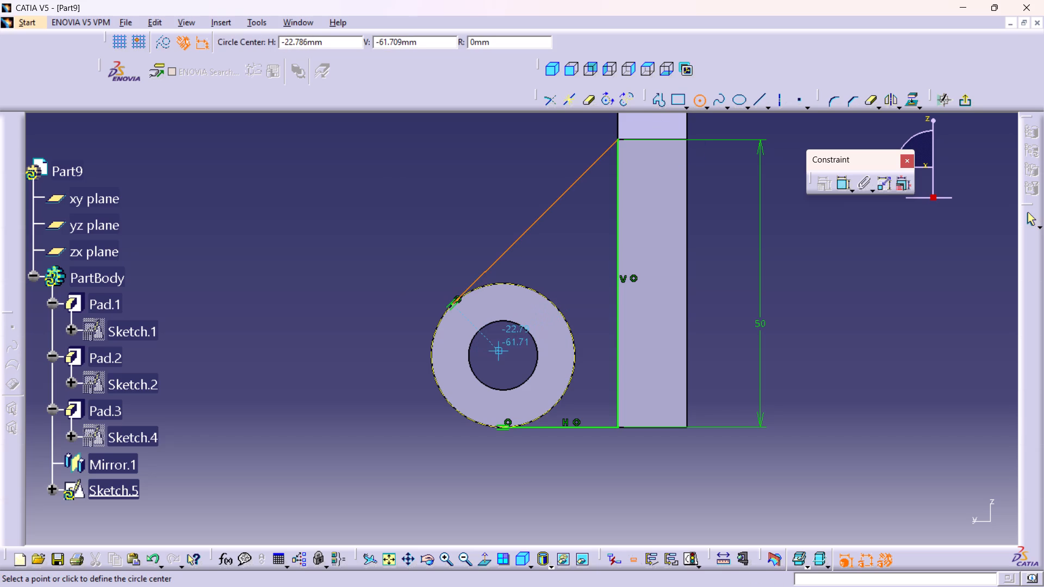
left_click(505, 353)
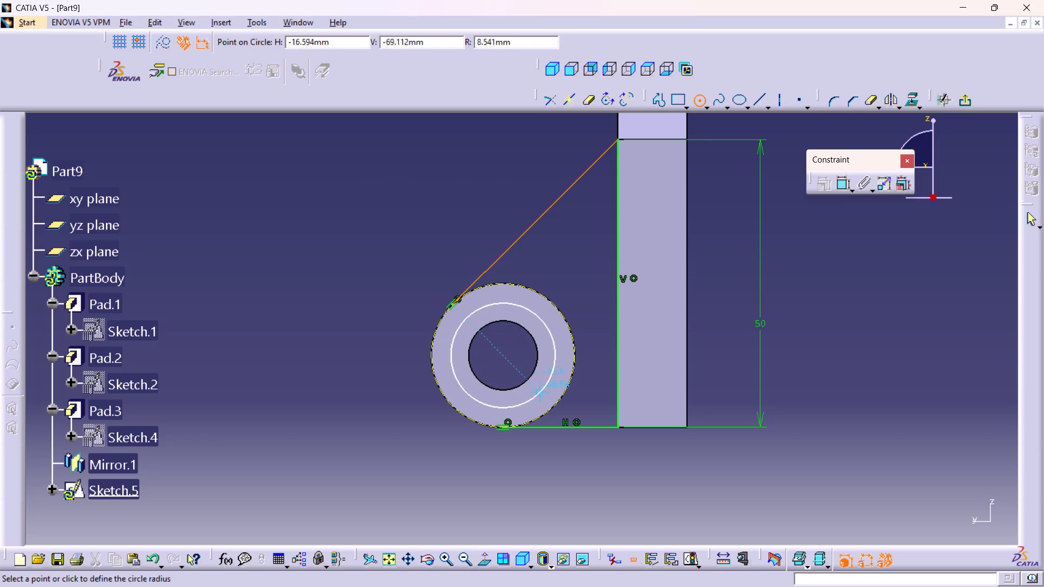
left_click(552, 405)
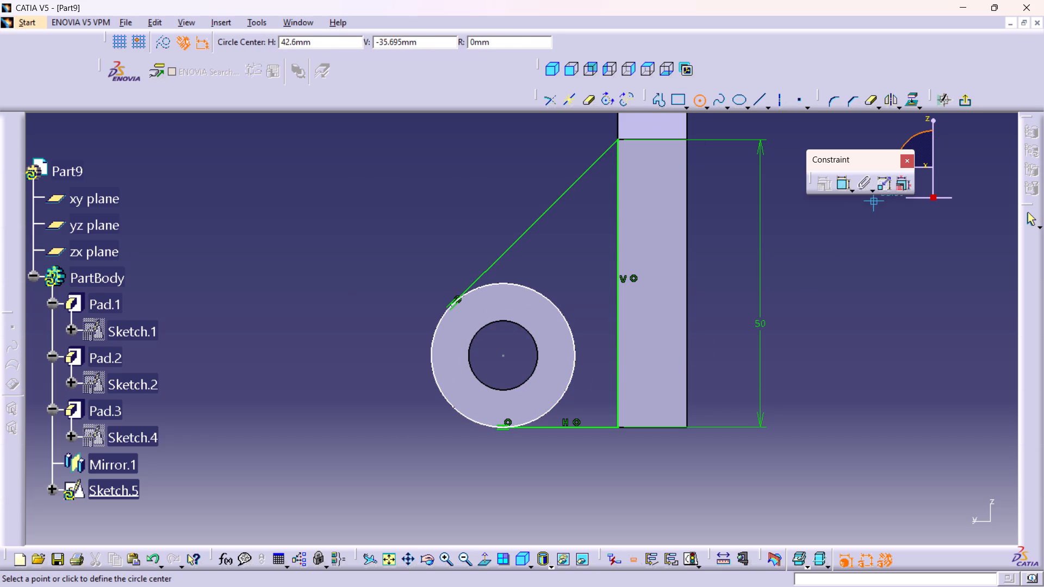
Dimension the diameter of the newly drawn circle.
double_click(843, 182)
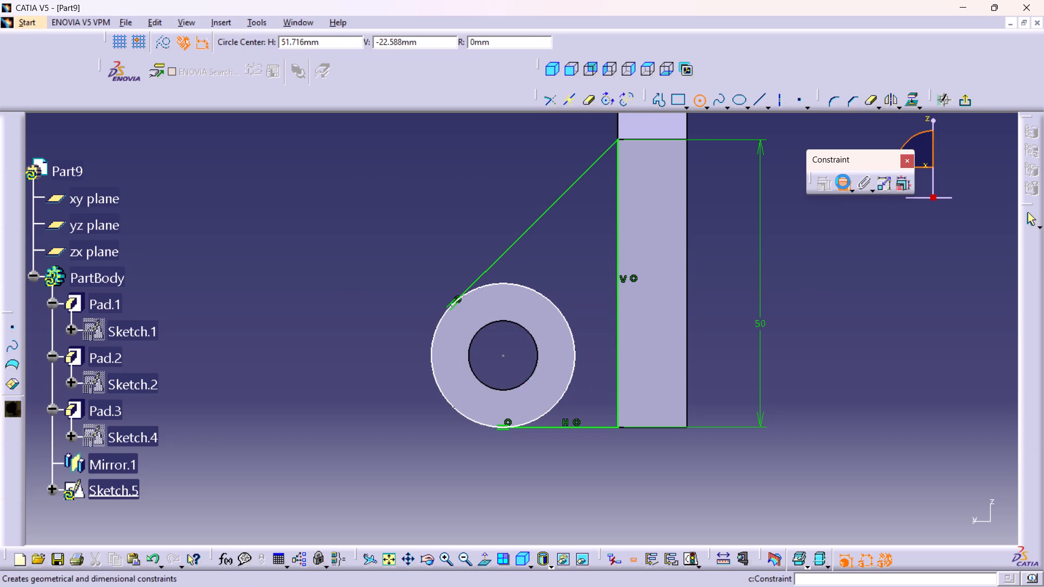
left_click(576, 341)
left_click(583, 284)
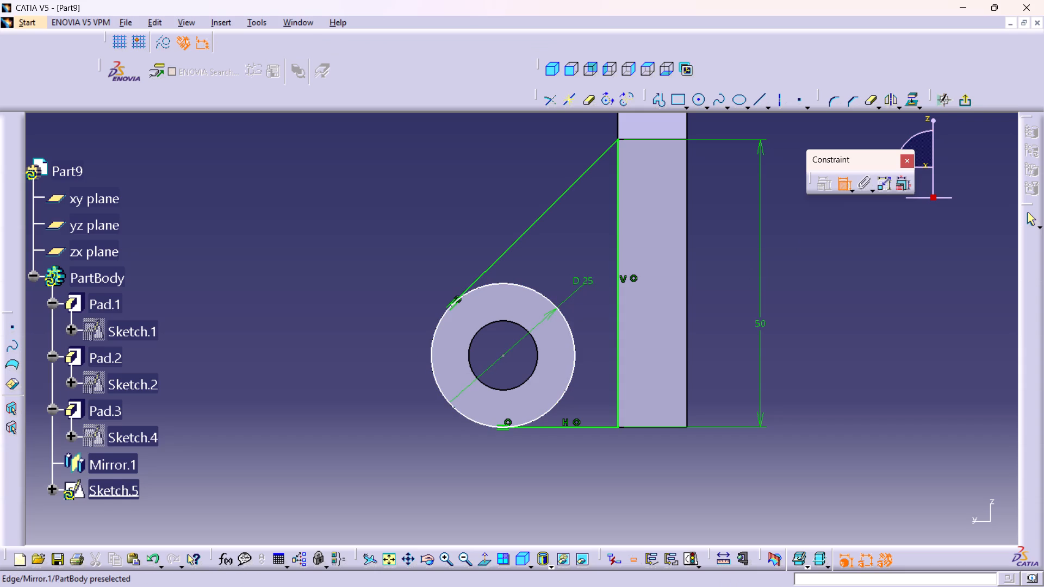
right_click(566, 321)
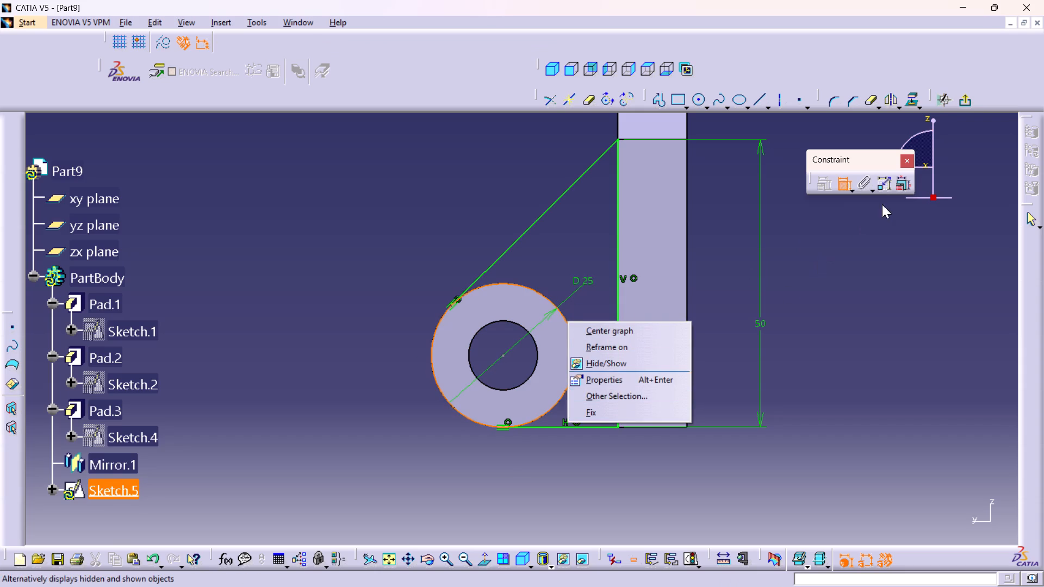
left_click(882, 204)
left_click(845, 180)
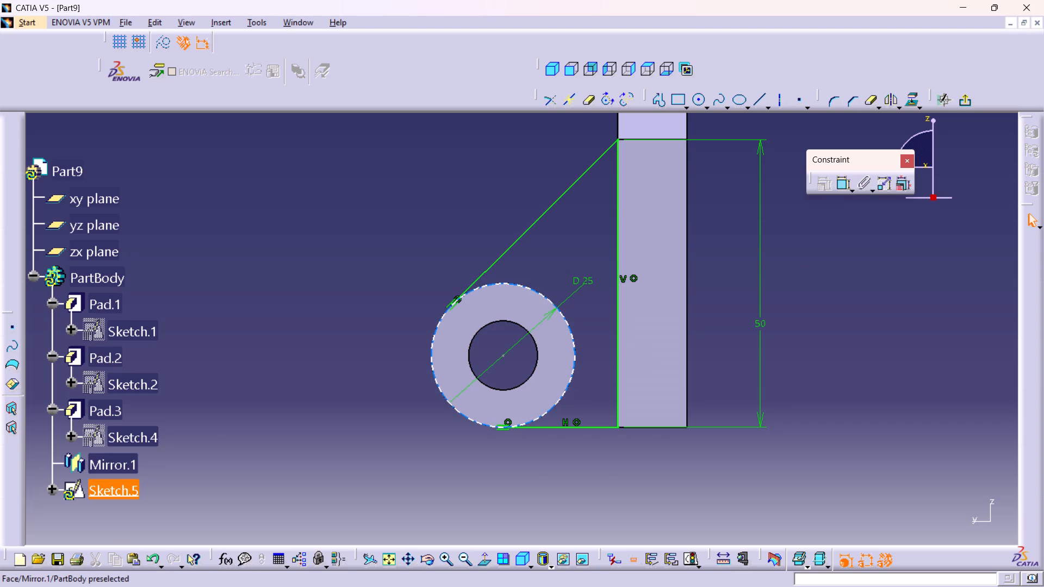
Dimension the horizontal distance between the circle's centre and the profile's vertical line.
left_click(504, 356)
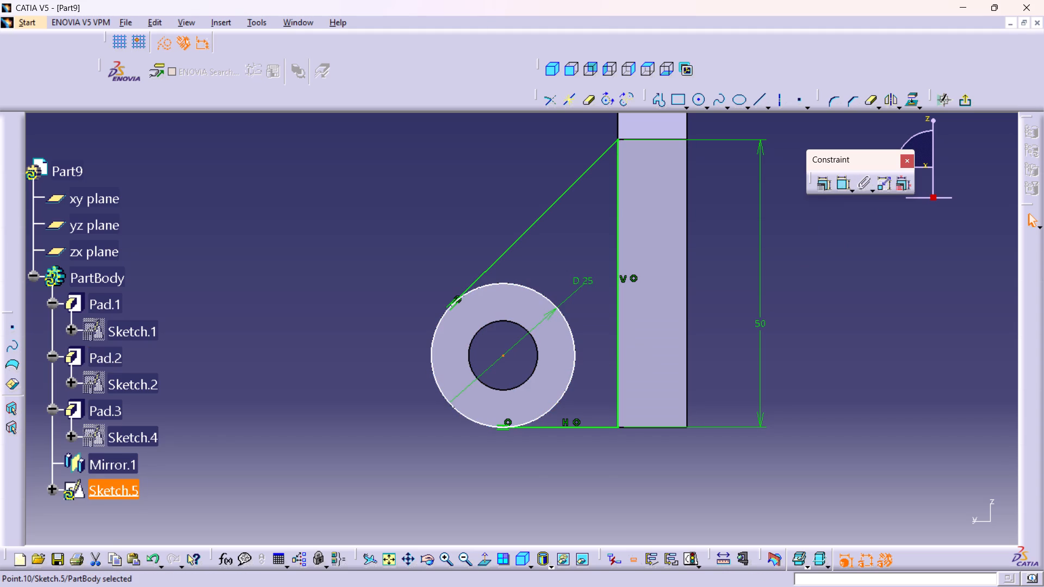
left_click(618, 403)
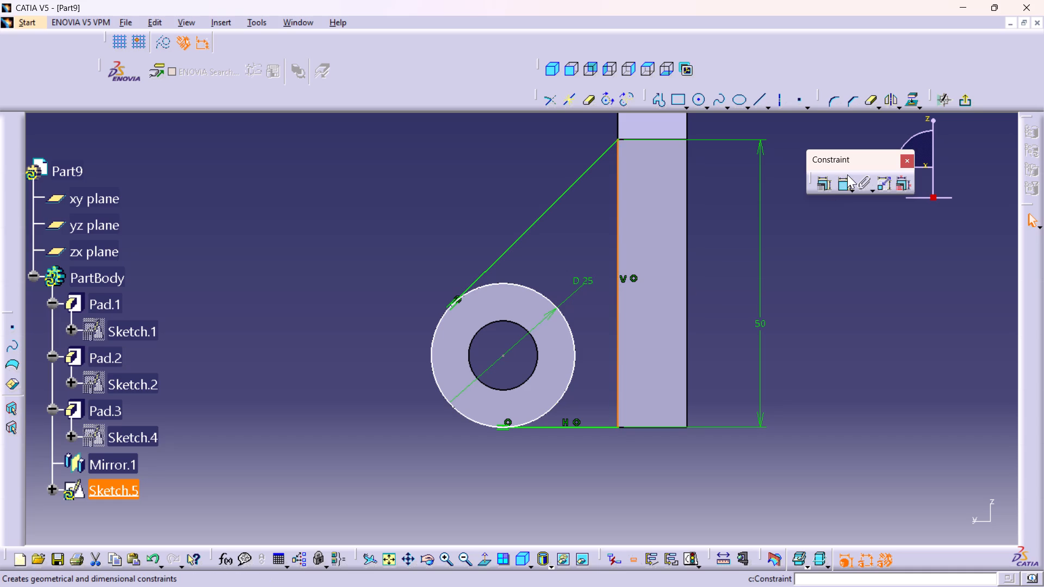
double_click(843, 178)
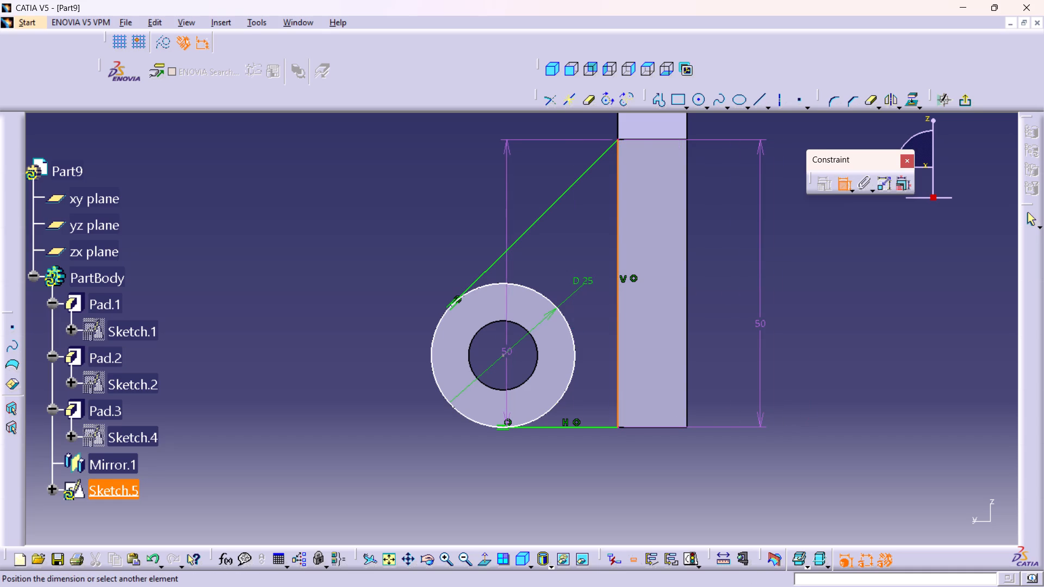
left_click(504, 356)
left_click(549, 482)
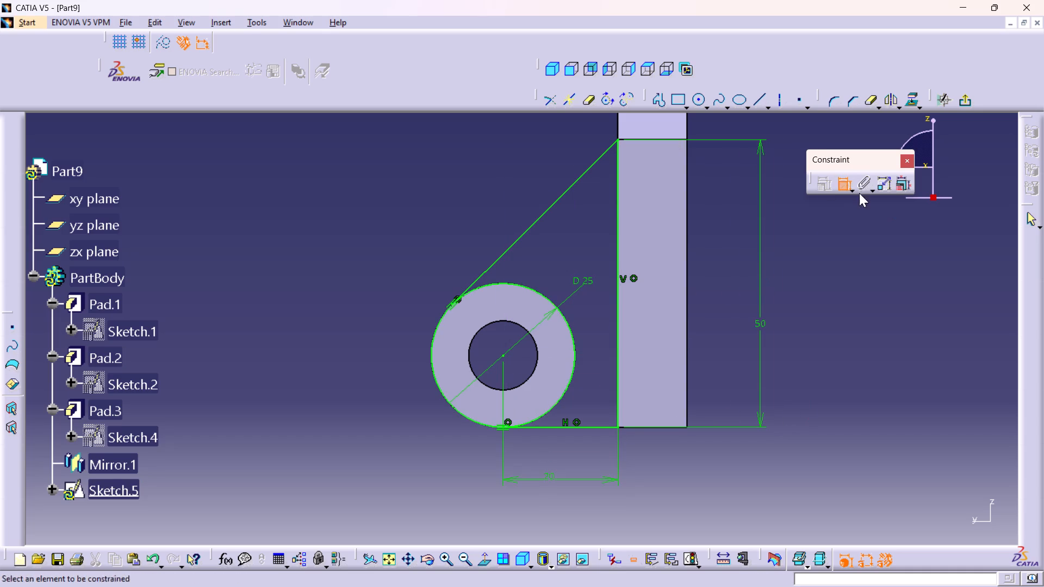
Reopen the web profile sketch and trim away the circle's inner arc between the sloped and horizontal lines.
left_click(969, 99)
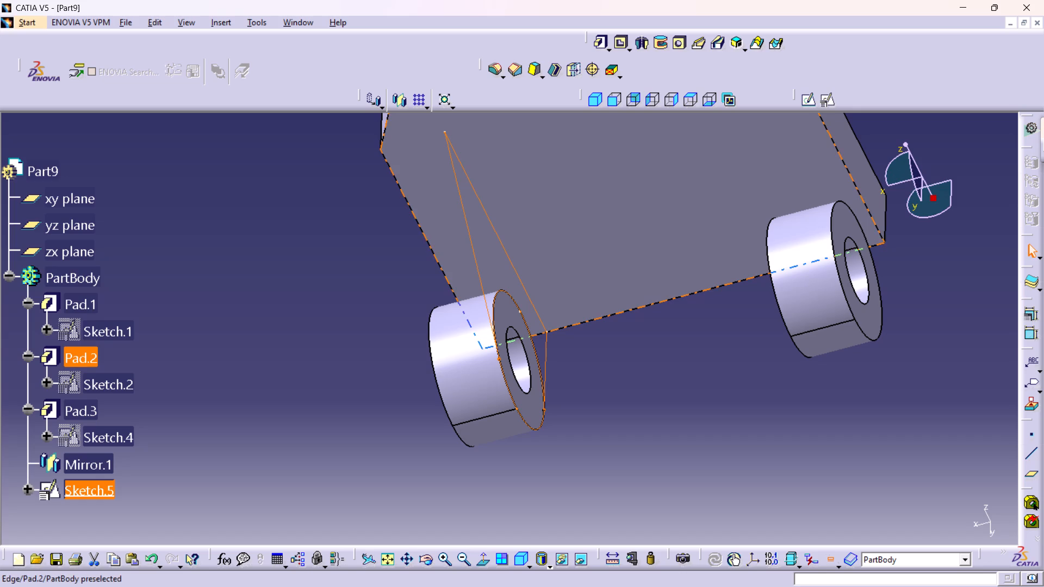
double_click(81, 488)
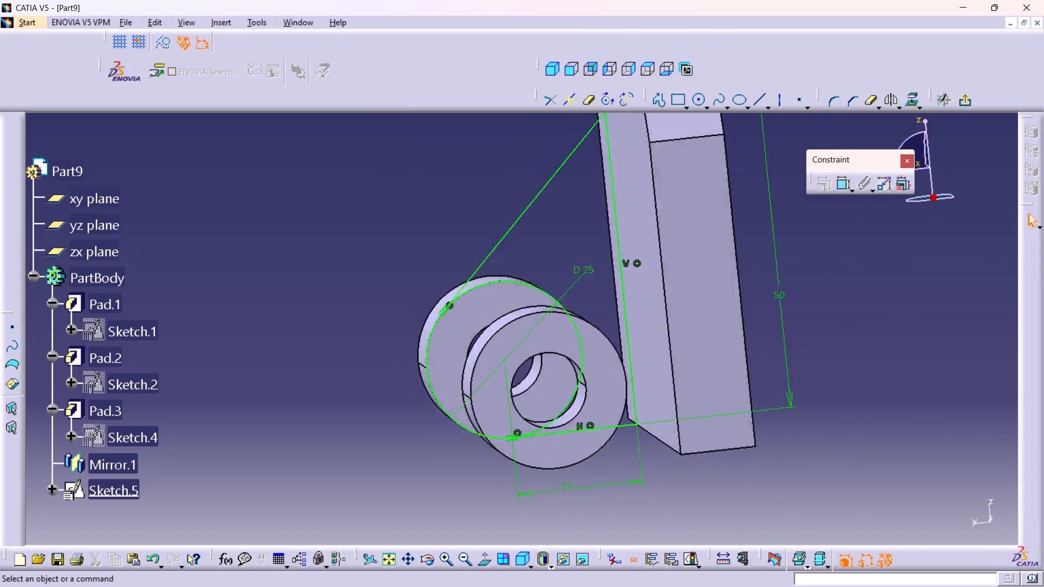
left_click(871, 101)
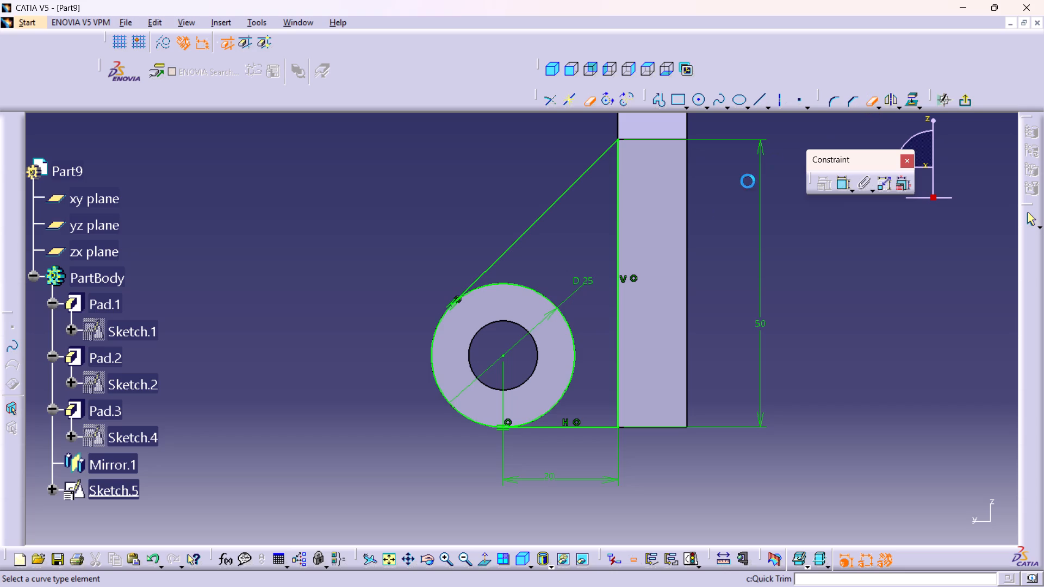
left_click(535, 289)
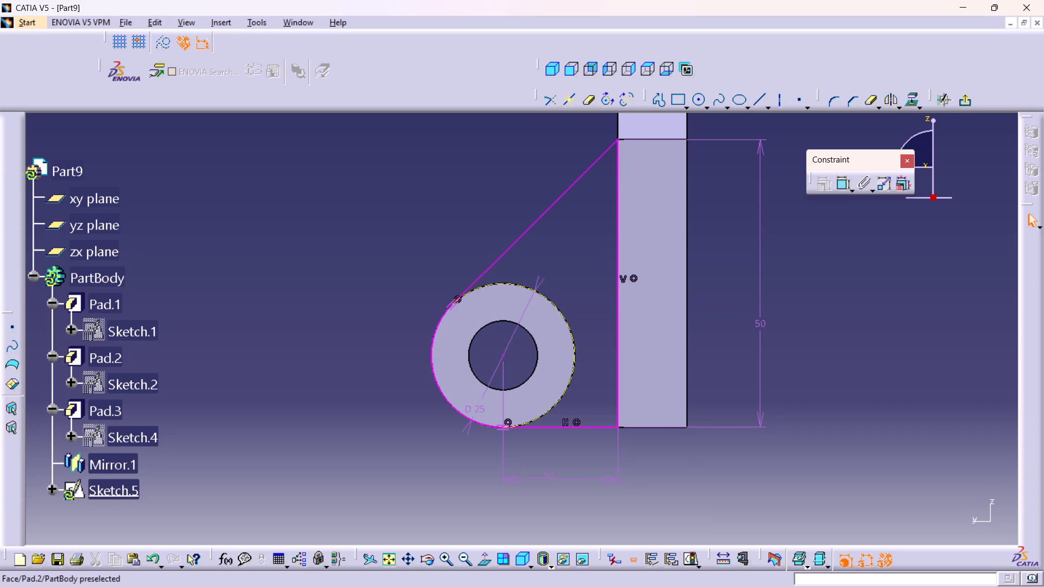
Delete the arc's diameter dimension and its horizontal centre-to-line dimension, and exit the sketch.
right_click(552, 477)
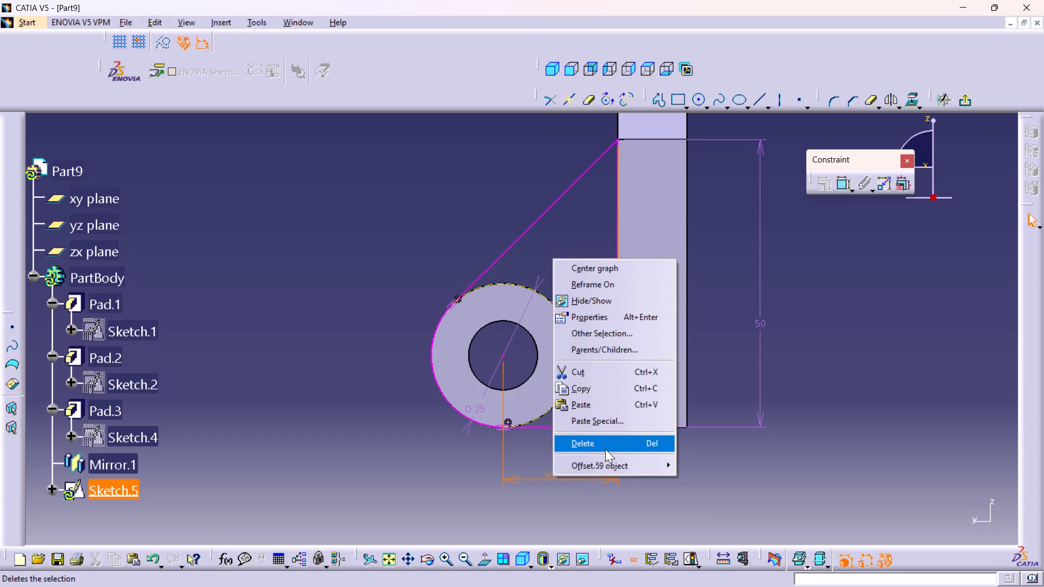
left_click(605, 449)
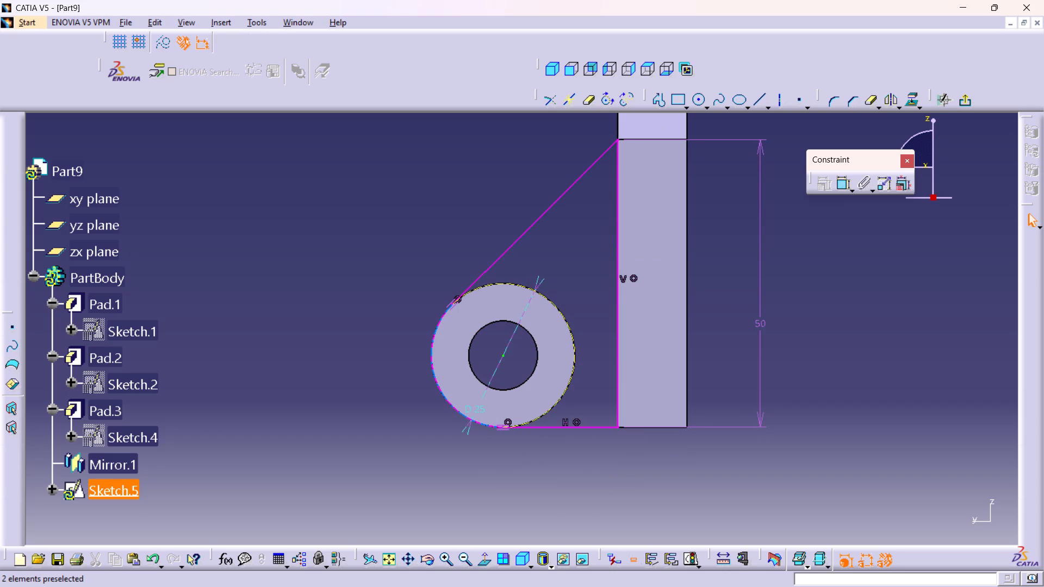
right_click(475, 413)
left_click(515, 381)
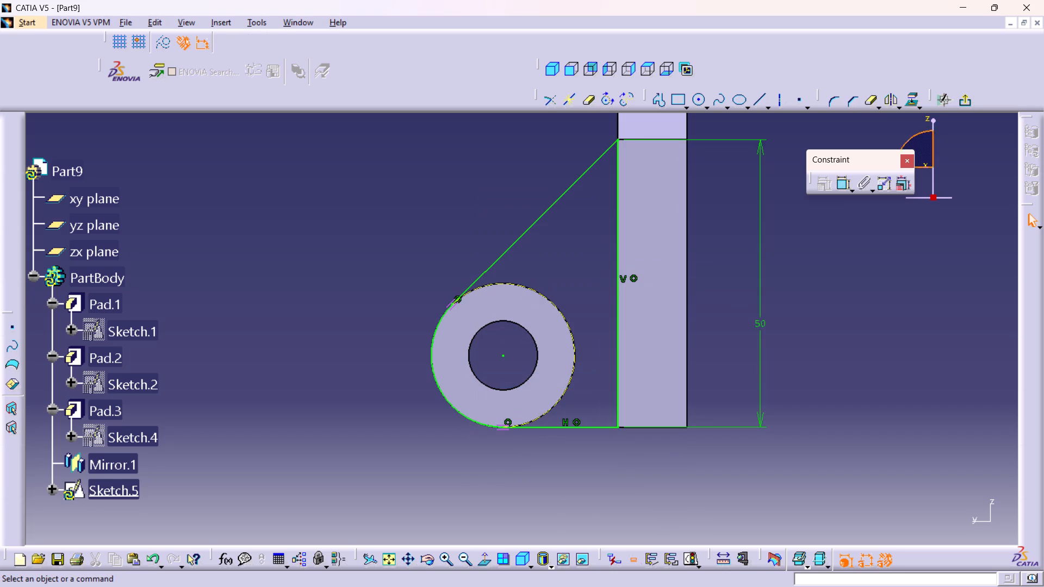
left_click(959, 100)
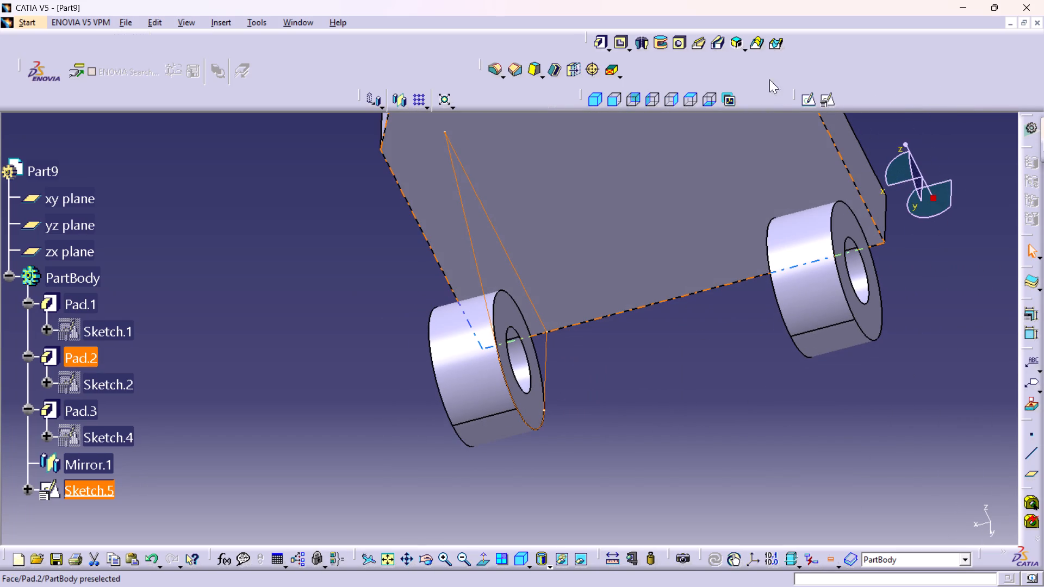
Pad the web profile with a length of 5 mm and mirrored extent.
left_click(607, 40)
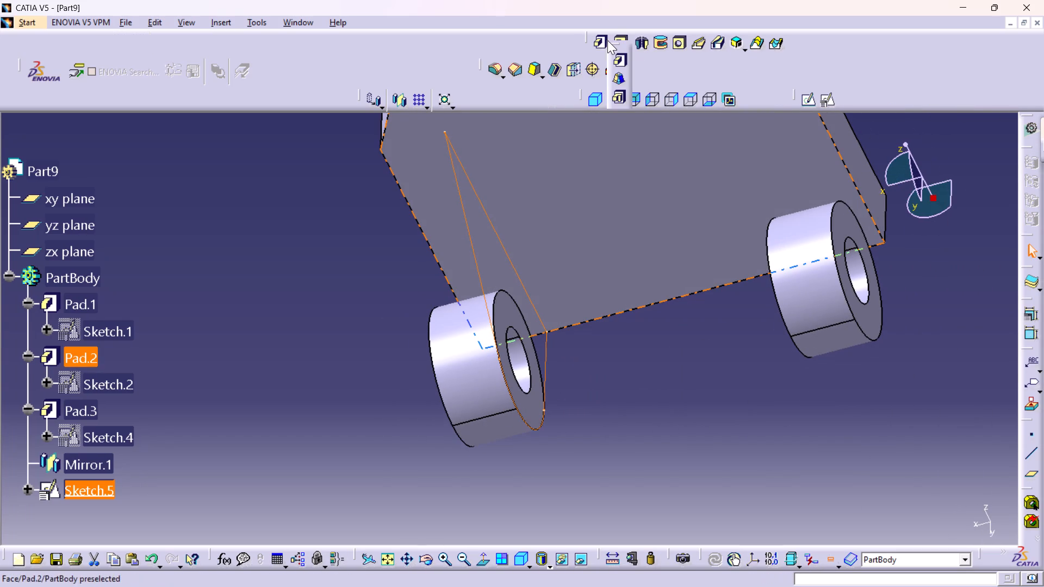
left_click(614, 58)
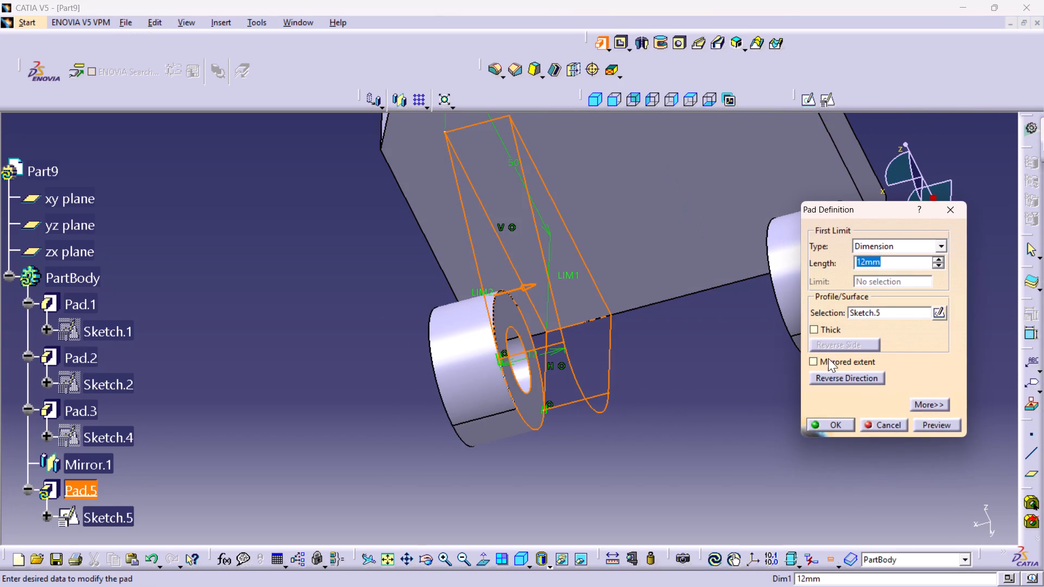
left_click(834, 362)
double_click(883, 257)
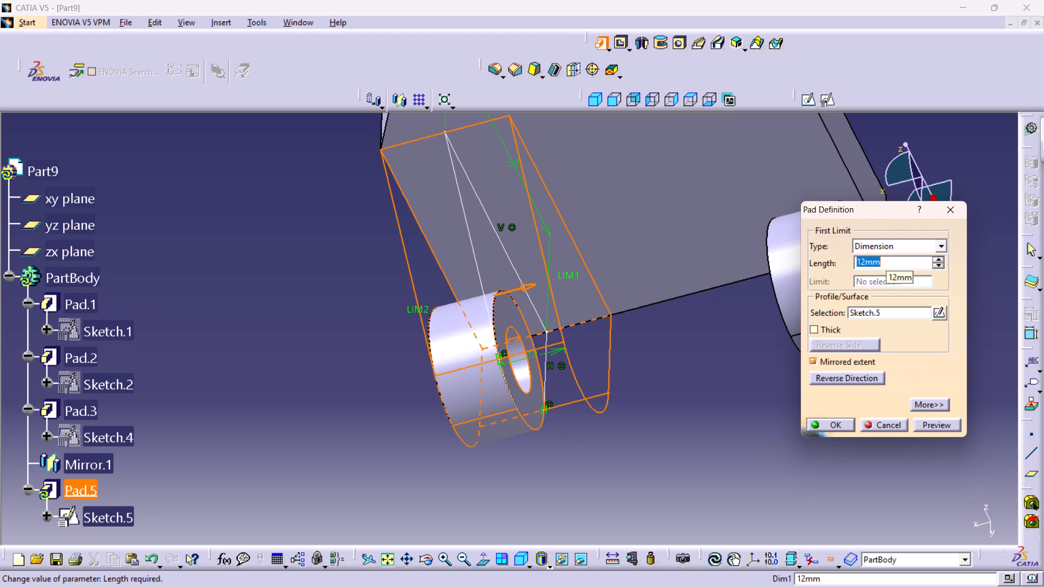
key("5")
key("Return")
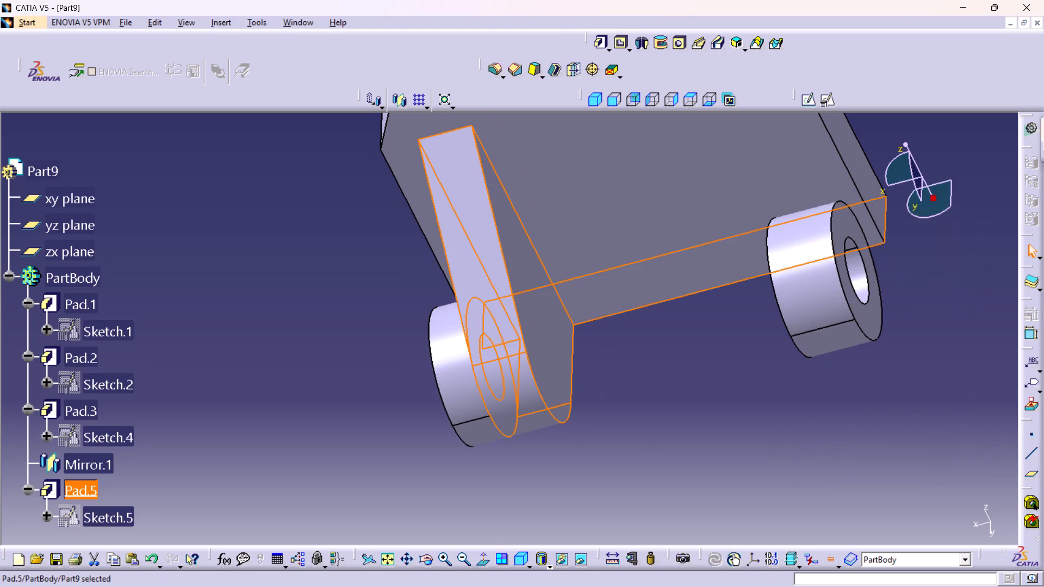
left_click(706, 400)
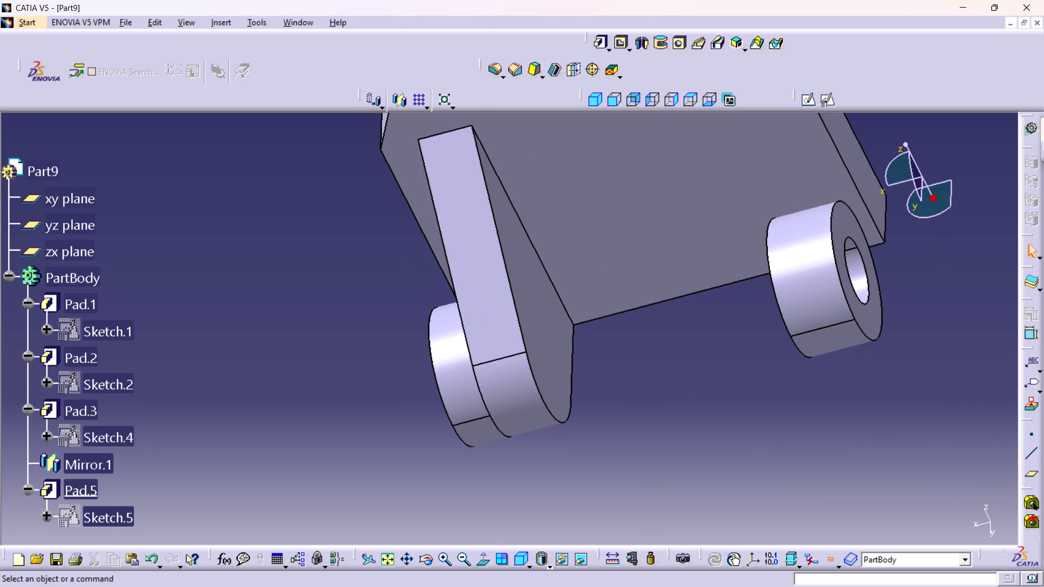
Mirror the padded web about the yz plane, accepting the non-movable sub-elements.
left_click(83, 491)
middle_click_drag(607, 181, 574, 276)
left_click(399, 101)
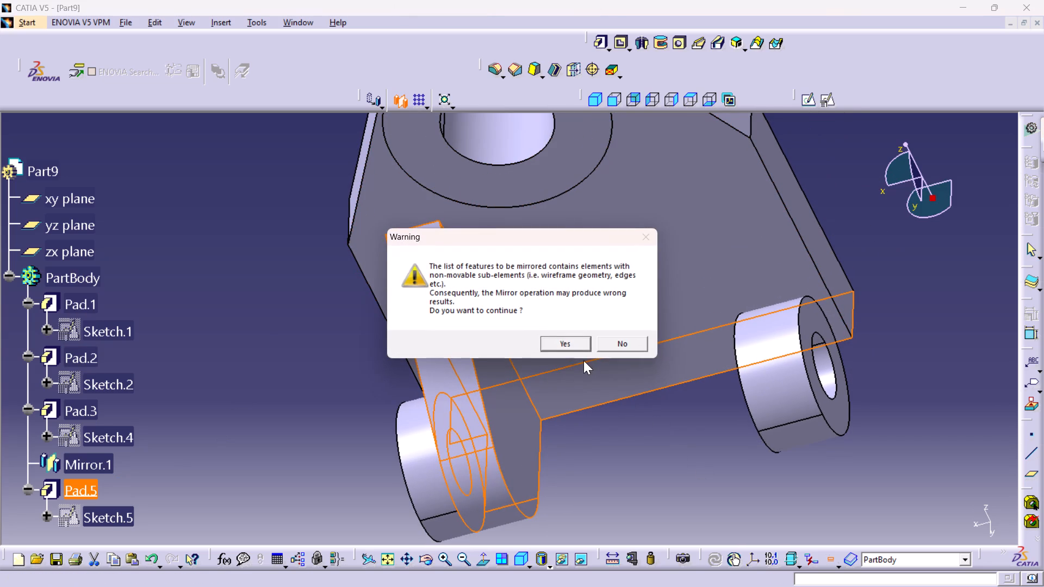
left_click(571, 344)
middle_click_drag(507, 167, 517, 290)
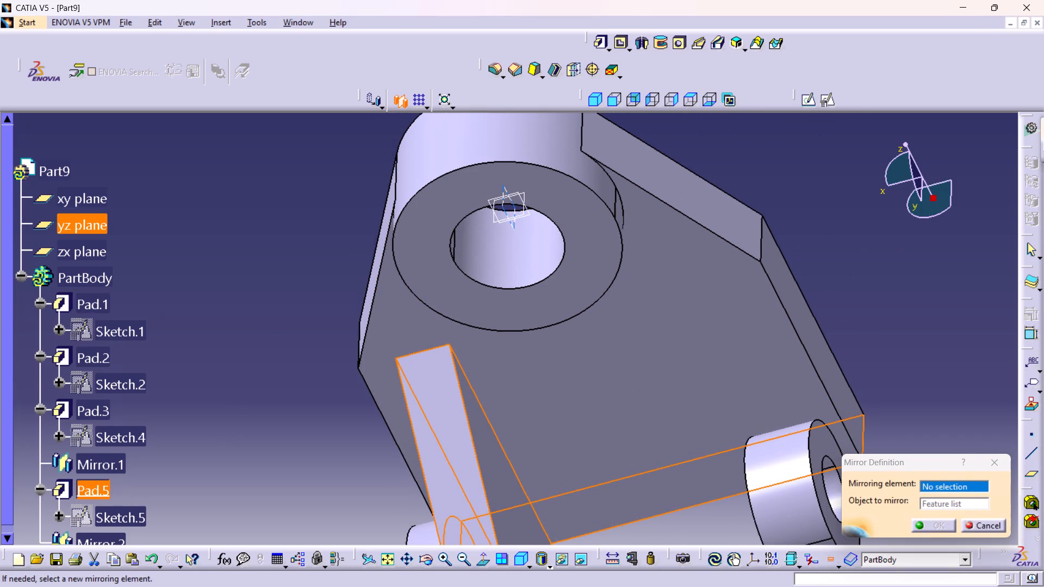
left_click(514, 230)
left_click(923, 524)
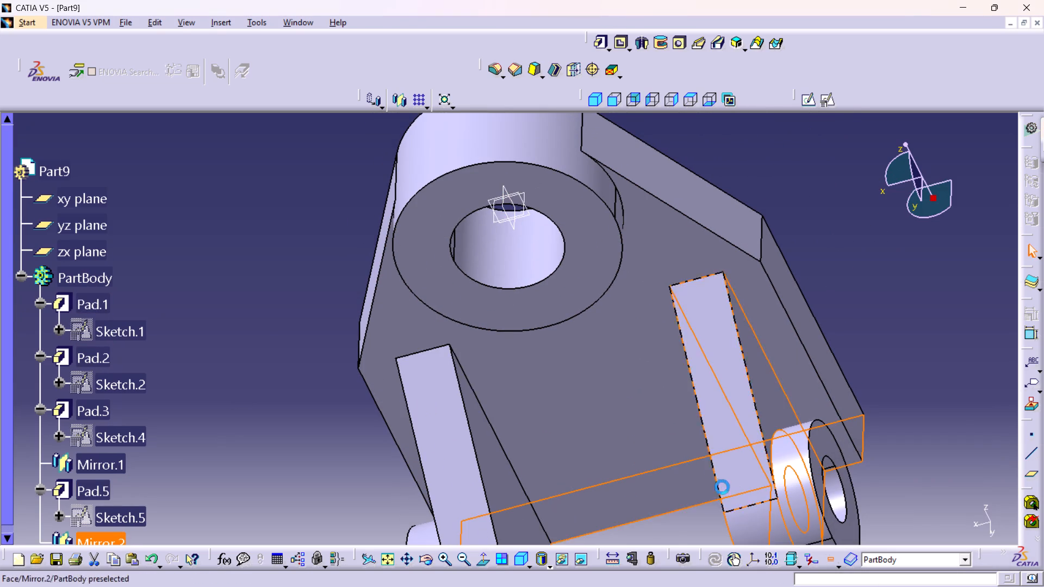
middle_click(624, 441)
left_click(909, 430)
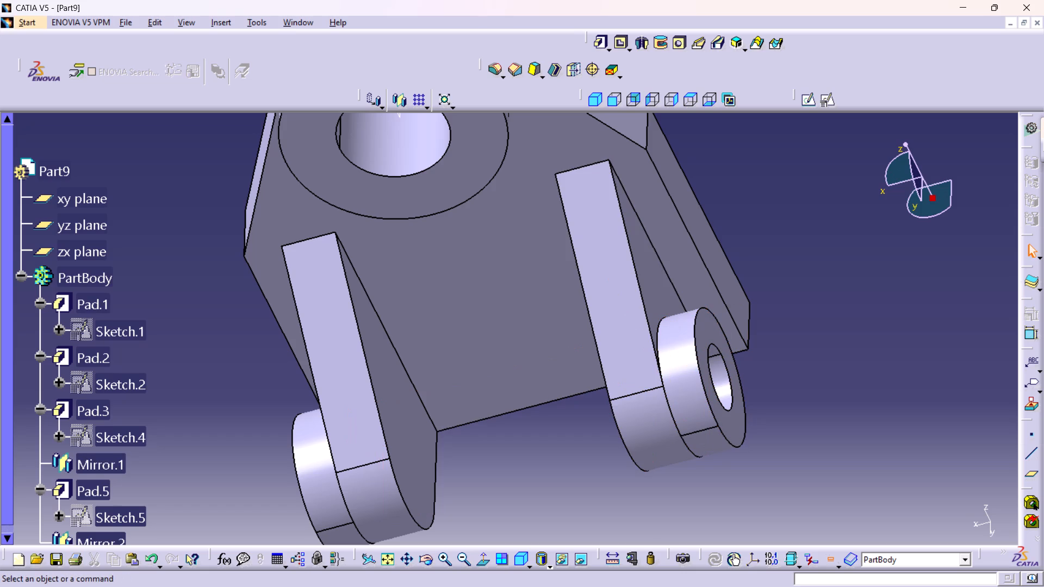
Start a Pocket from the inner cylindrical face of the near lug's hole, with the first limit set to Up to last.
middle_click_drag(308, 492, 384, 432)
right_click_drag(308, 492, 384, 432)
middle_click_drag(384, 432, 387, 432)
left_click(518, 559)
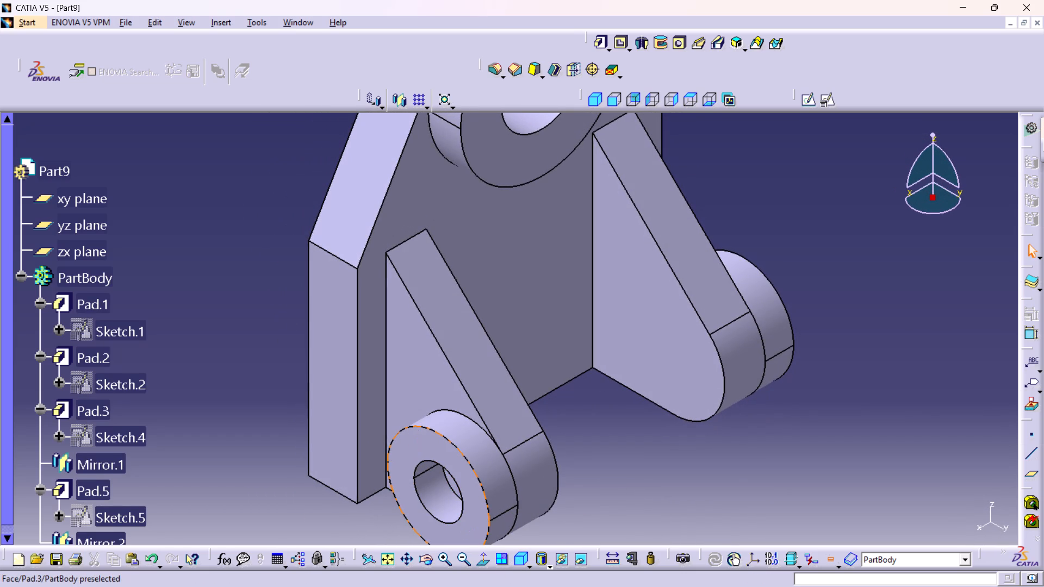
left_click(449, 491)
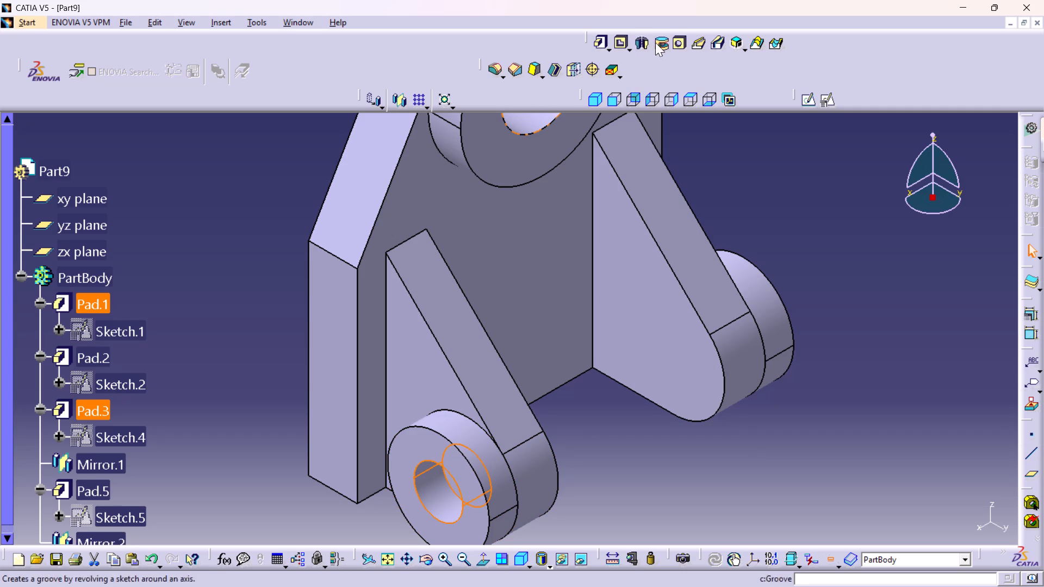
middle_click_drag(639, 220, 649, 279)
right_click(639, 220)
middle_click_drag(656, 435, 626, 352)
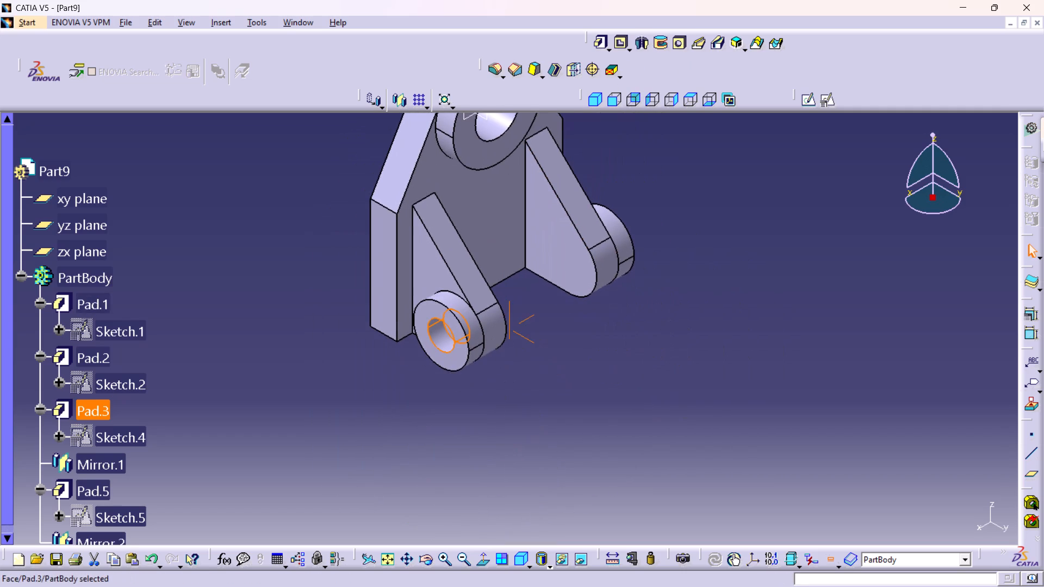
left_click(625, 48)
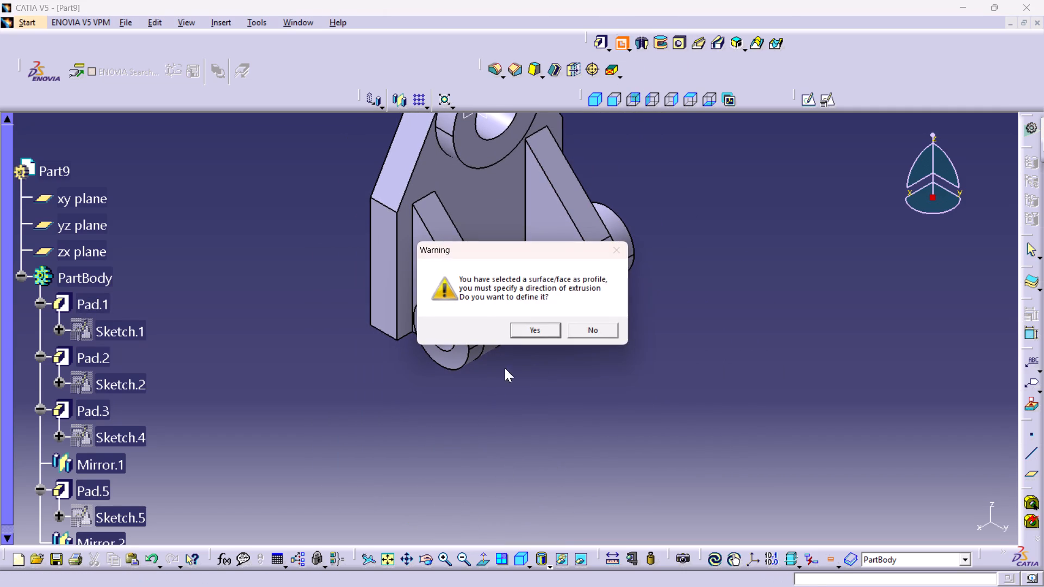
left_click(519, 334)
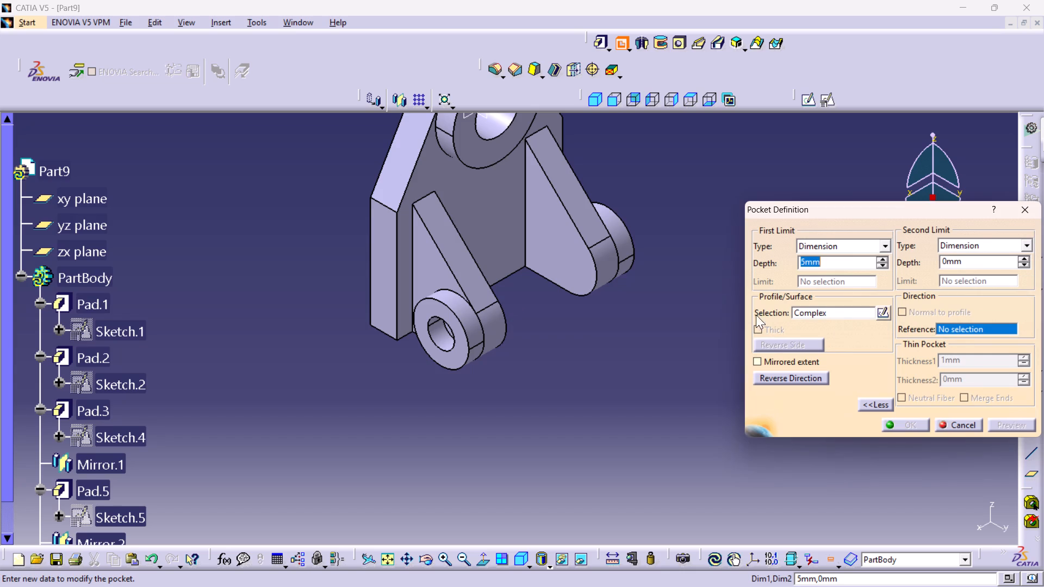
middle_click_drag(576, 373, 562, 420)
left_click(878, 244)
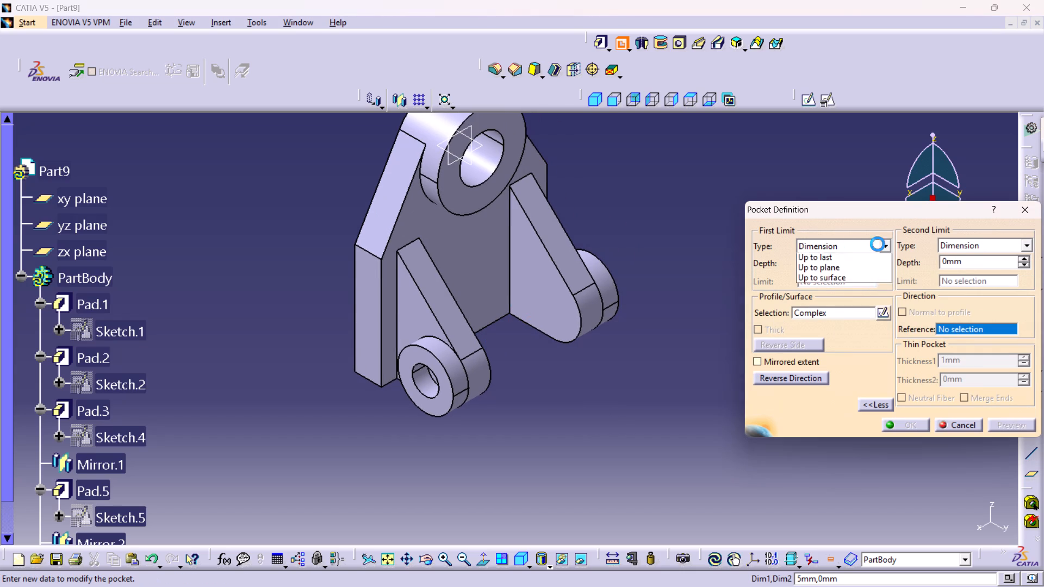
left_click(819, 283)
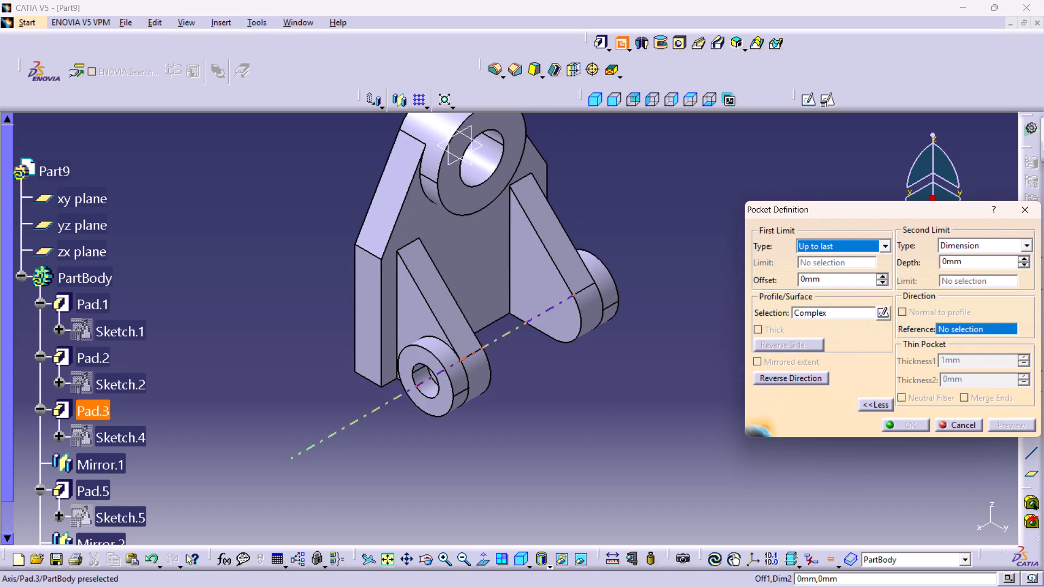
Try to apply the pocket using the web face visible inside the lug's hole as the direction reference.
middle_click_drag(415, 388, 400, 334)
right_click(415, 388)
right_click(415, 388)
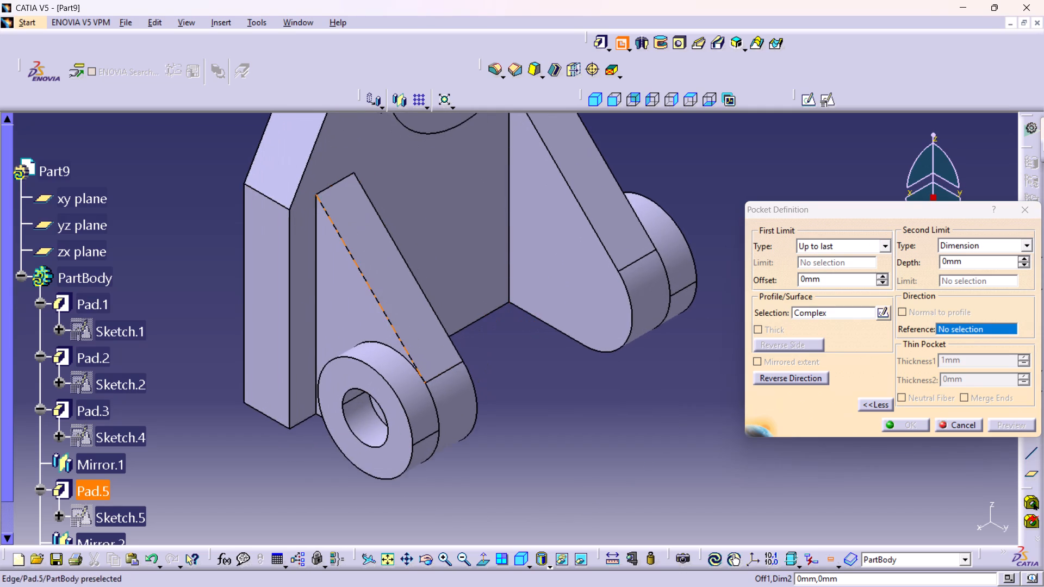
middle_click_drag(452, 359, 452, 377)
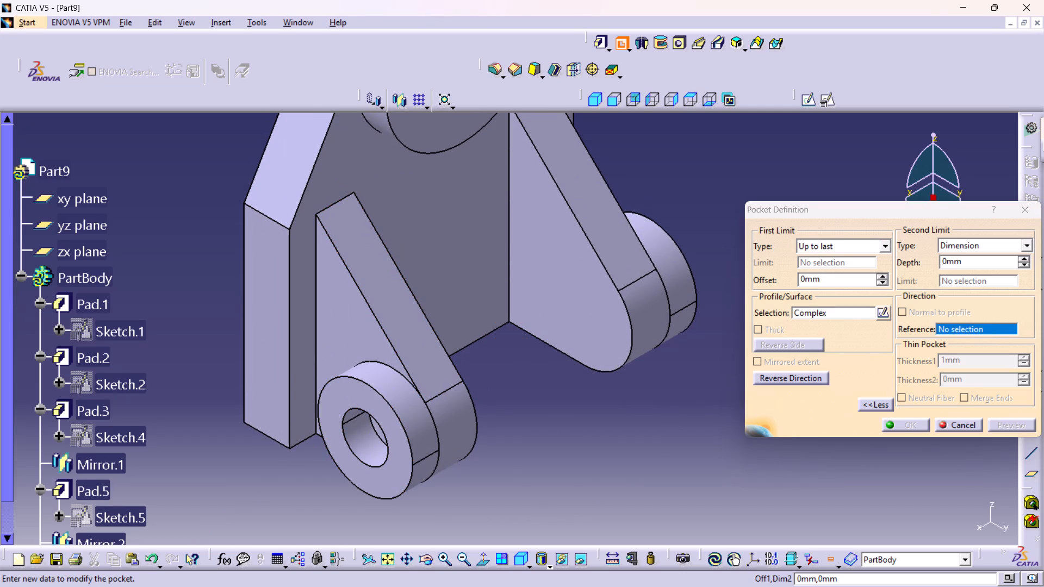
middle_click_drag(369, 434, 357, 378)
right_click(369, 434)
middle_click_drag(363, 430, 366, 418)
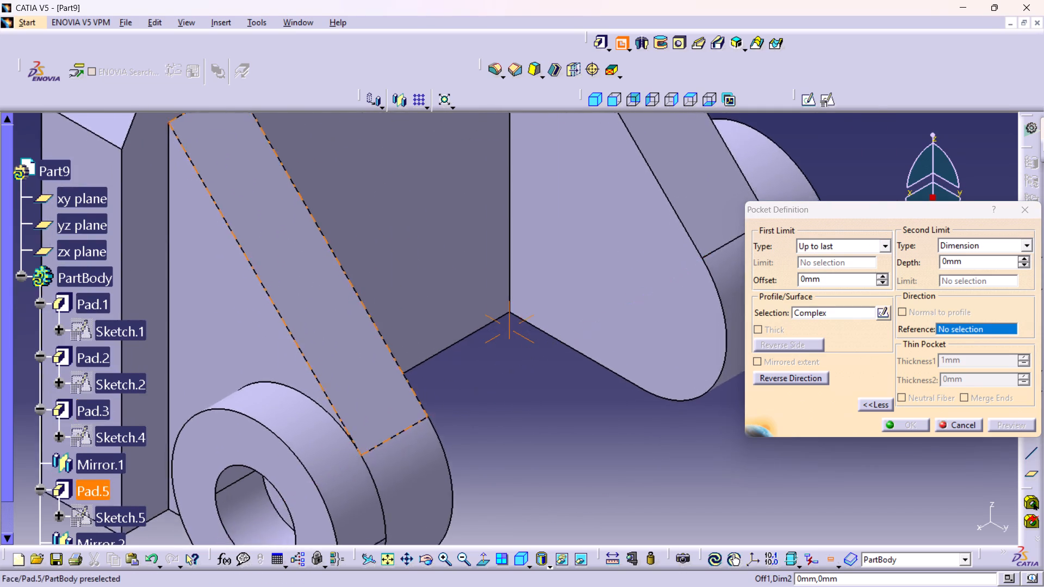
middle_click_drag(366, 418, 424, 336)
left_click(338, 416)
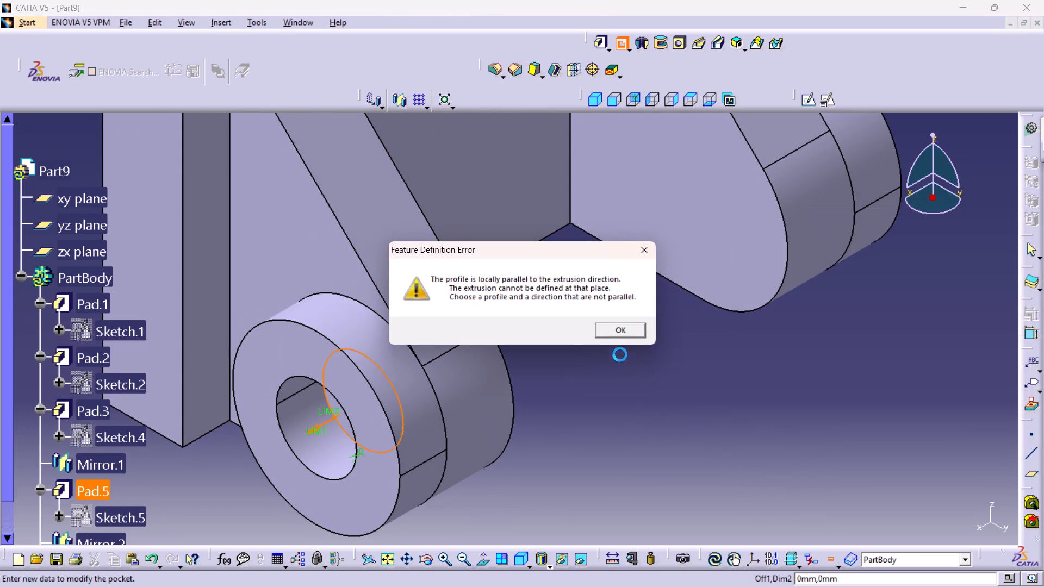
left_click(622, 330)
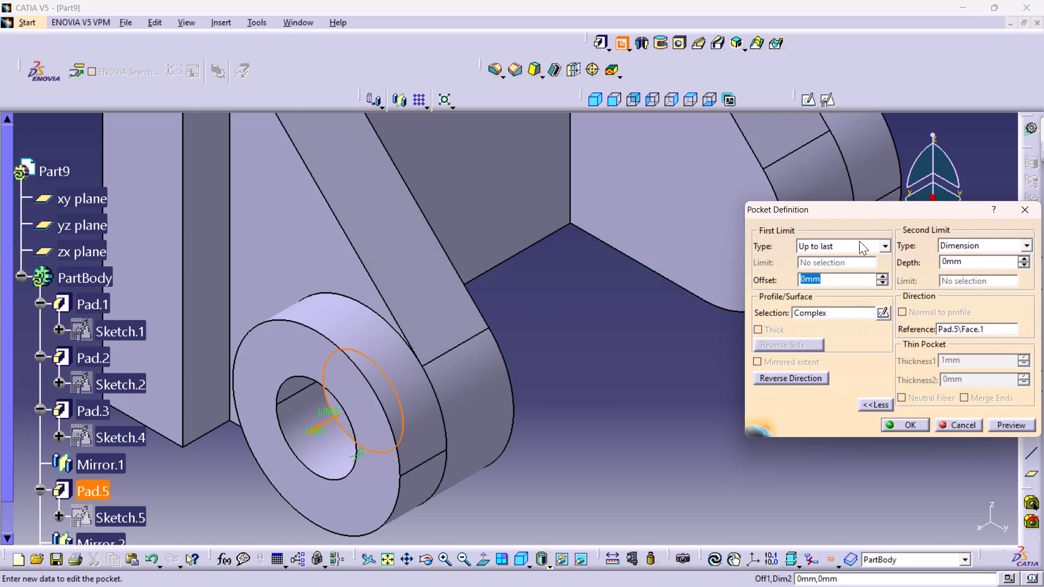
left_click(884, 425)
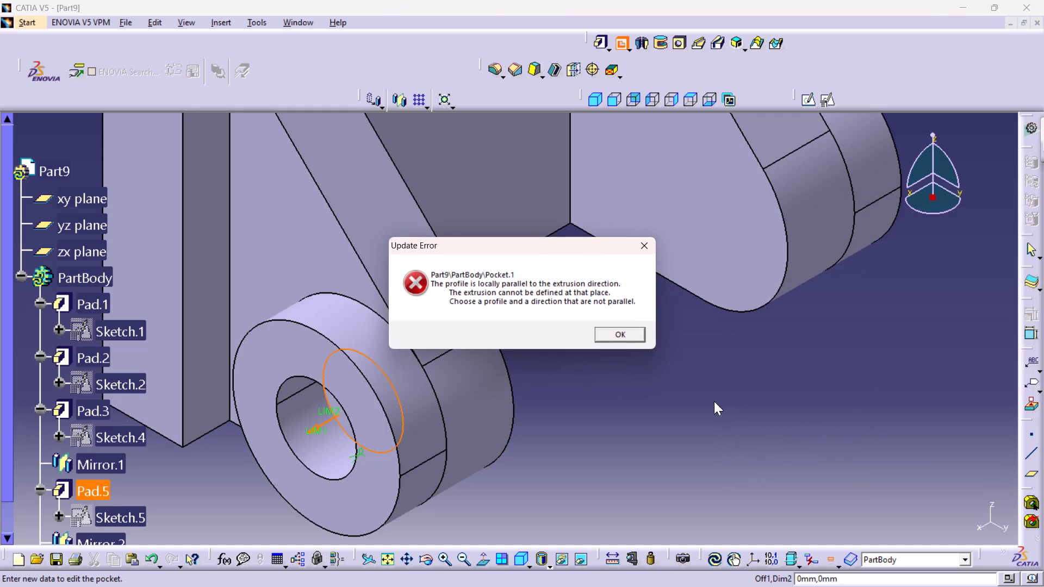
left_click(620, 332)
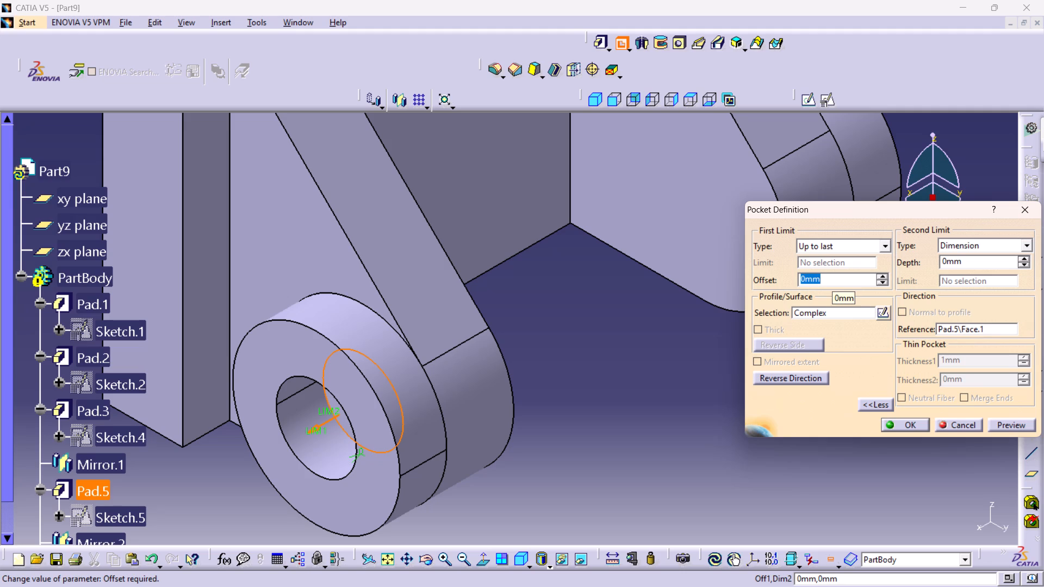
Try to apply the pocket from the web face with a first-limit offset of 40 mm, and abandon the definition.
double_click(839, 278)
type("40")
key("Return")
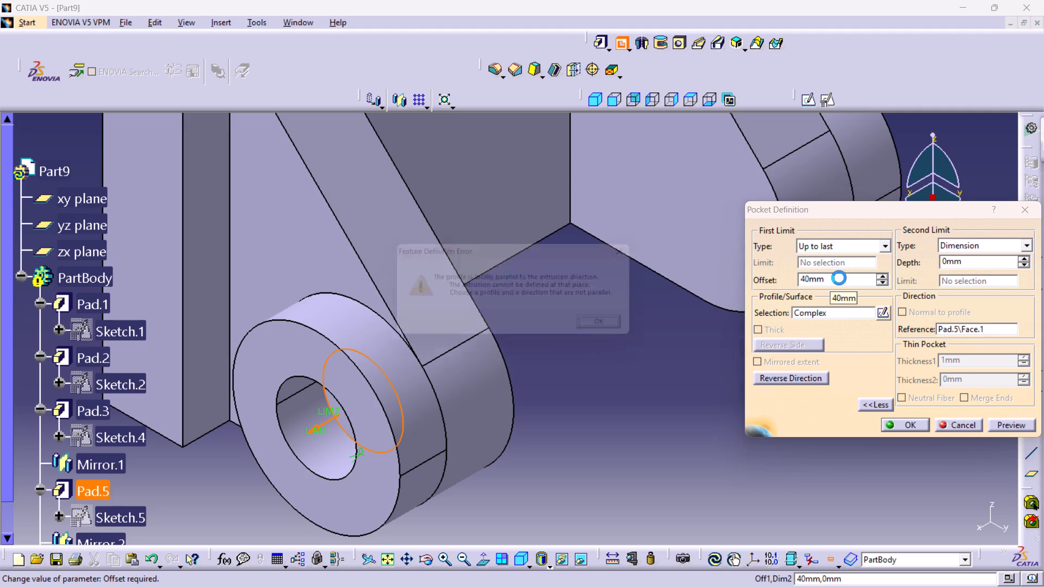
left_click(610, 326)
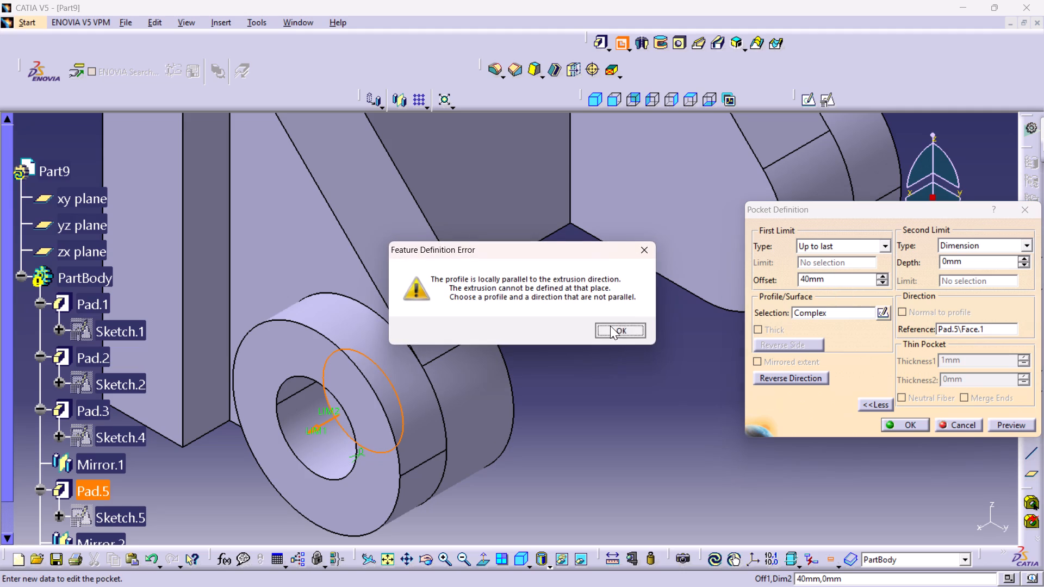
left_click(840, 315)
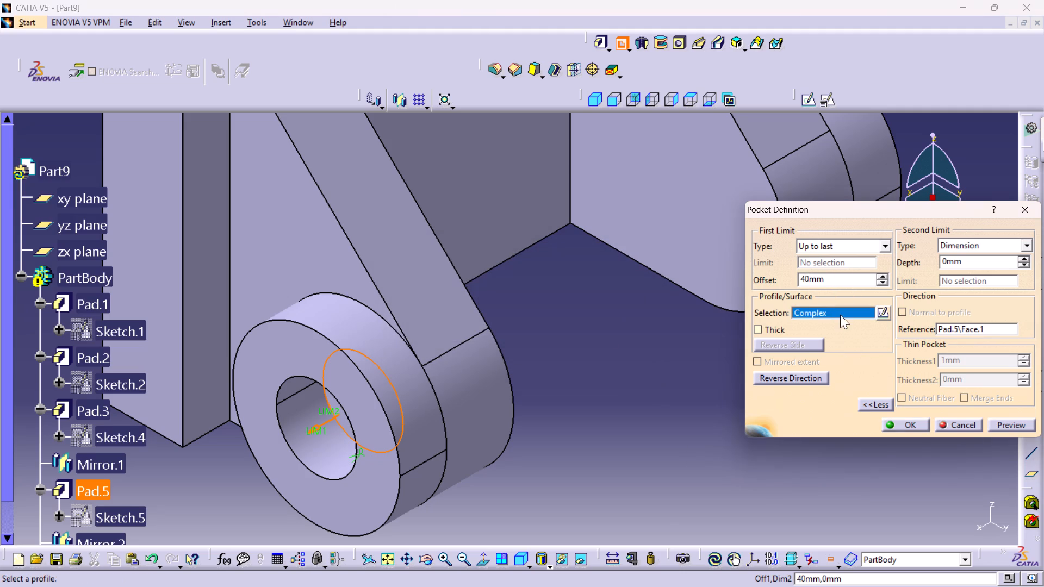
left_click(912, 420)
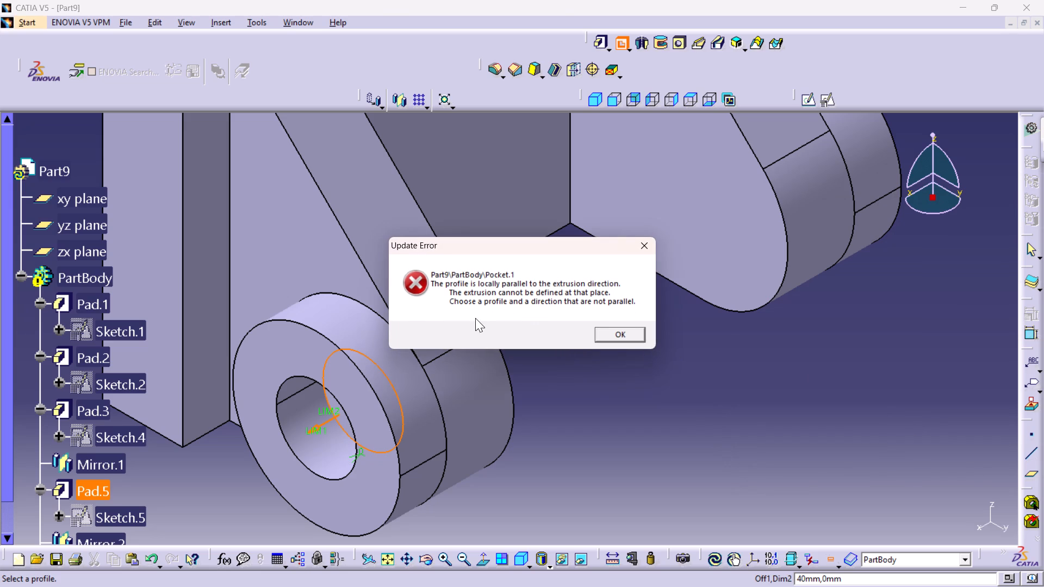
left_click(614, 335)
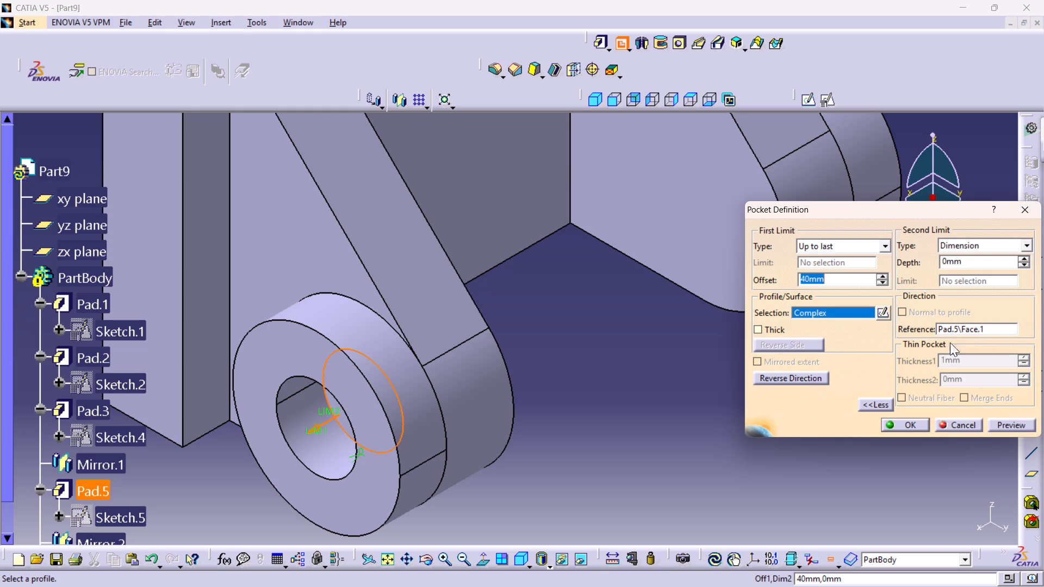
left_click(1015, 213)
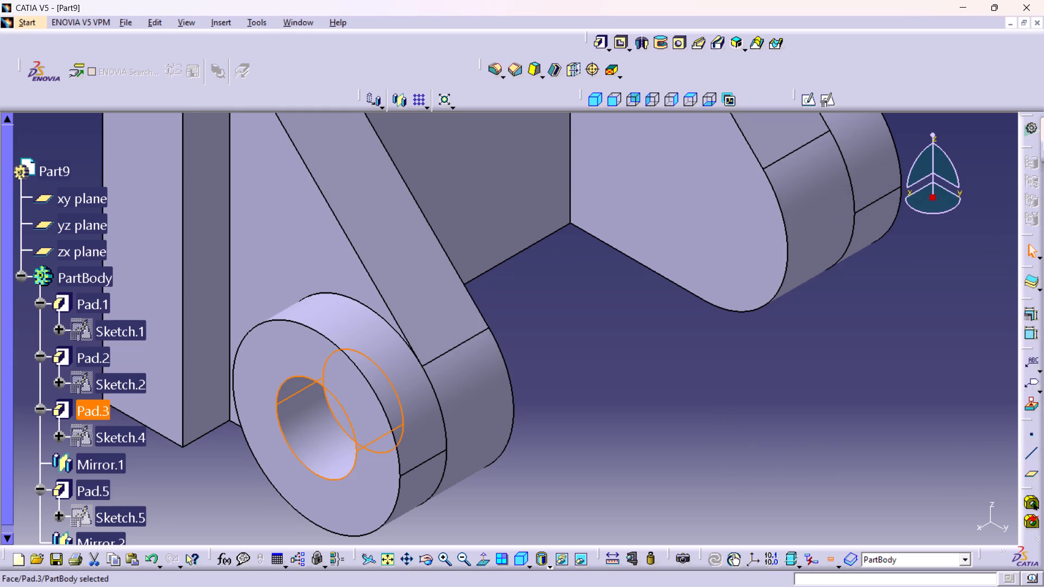
Start a Pocket from the web face inside the near lug's hole, with the first limit set to Up to last.
left_click(698, 389)
middle_click_drag(615, 412, 629, 434)
right_click(615, 412)
scroll(618, 415, "down", 1)
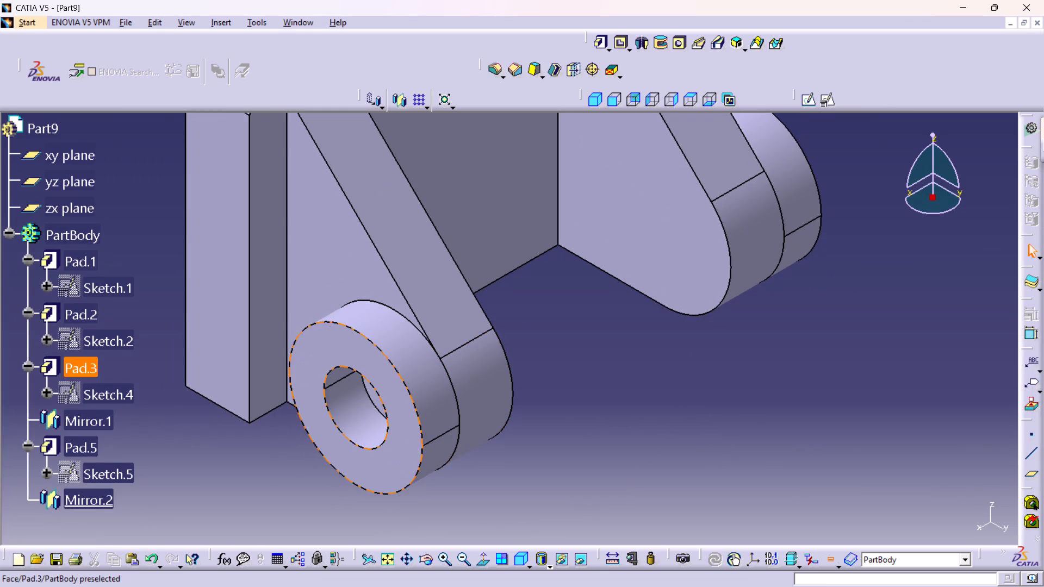
left_click(376, 404)
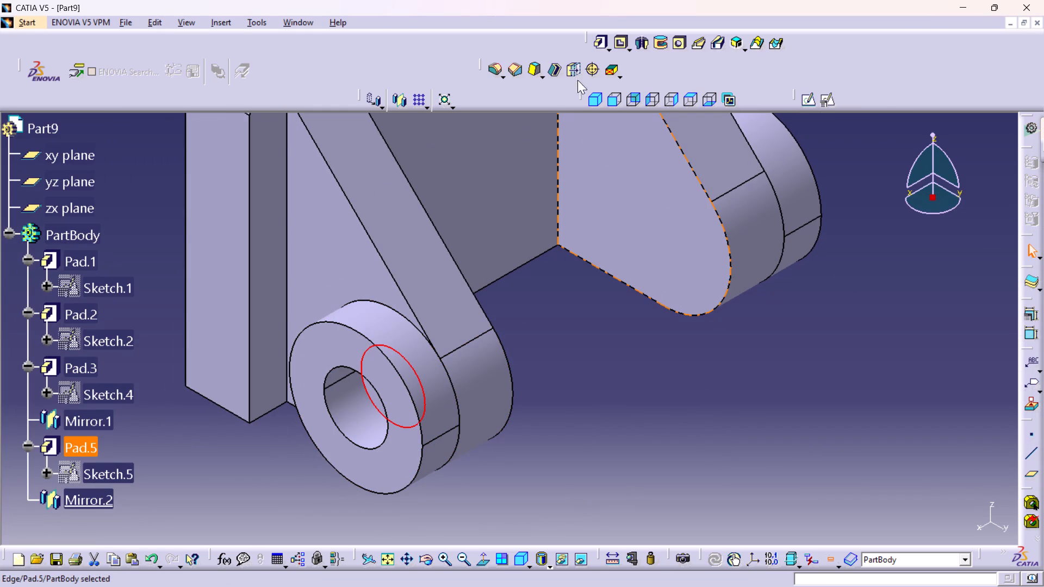
left_click(622, 43)
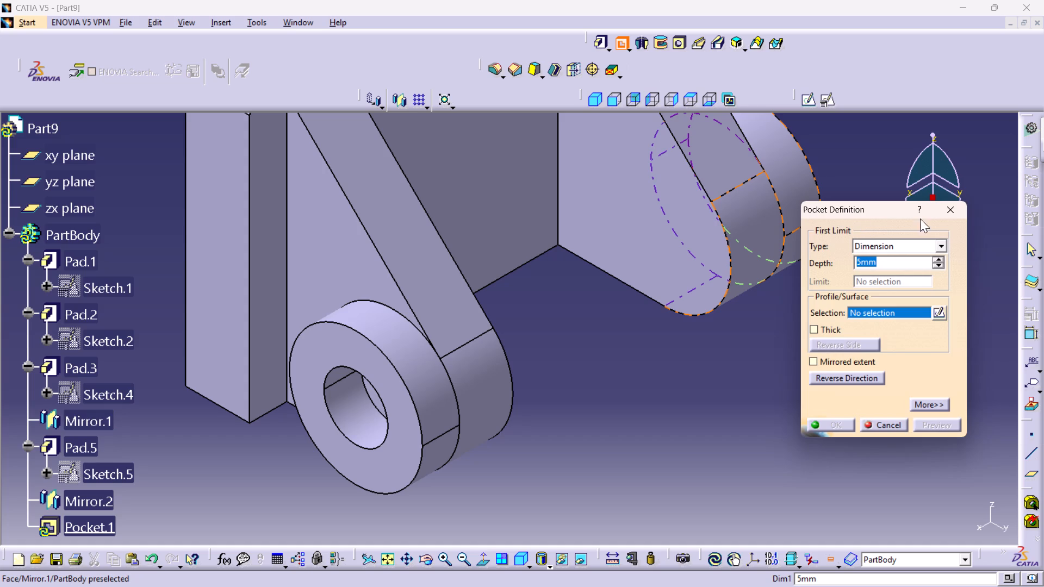
left_click(938, 244)
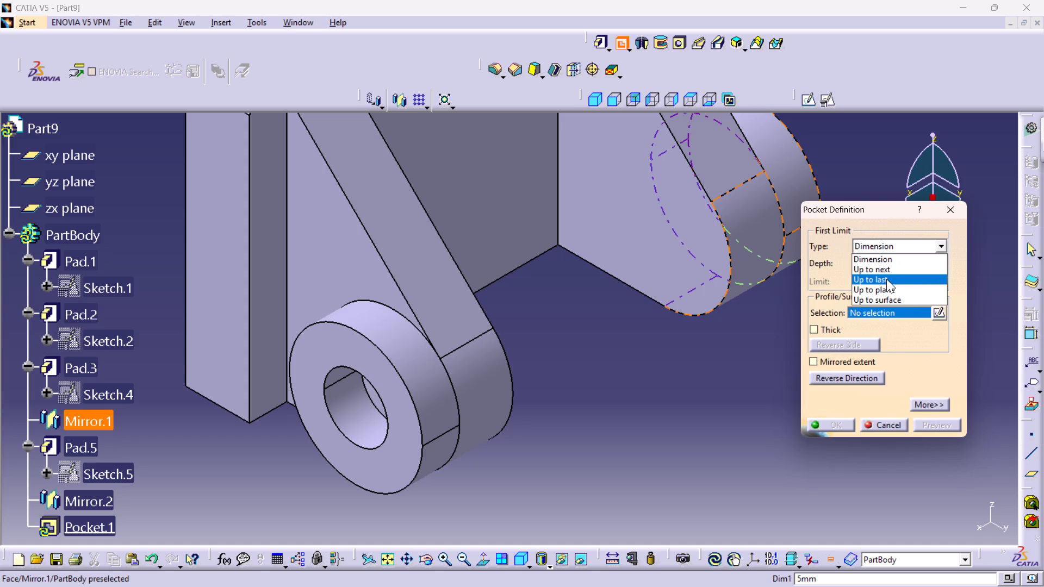
left_click(886, 279)
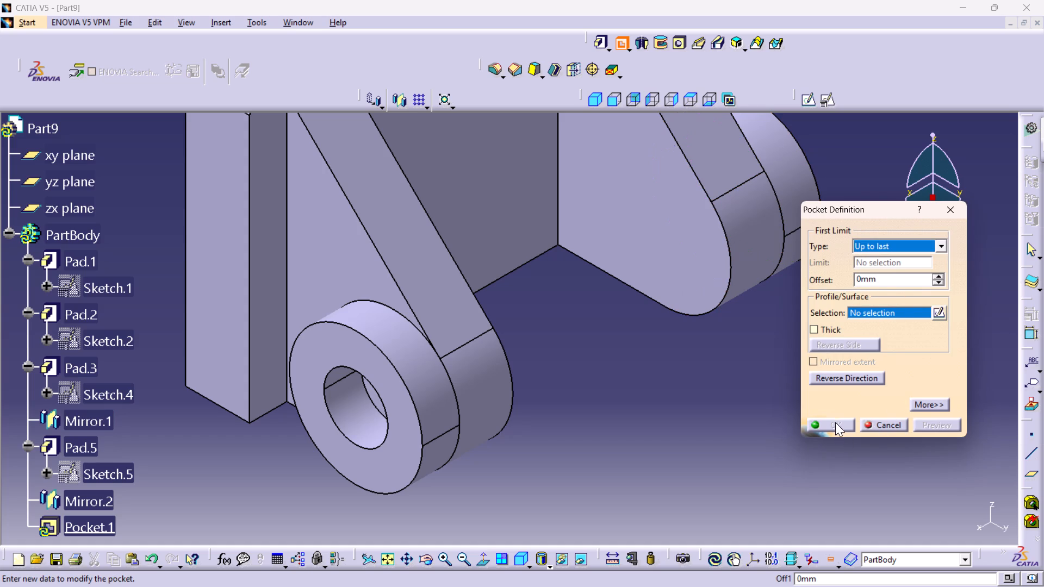
middle_click_drag(384, 395, 374, 344)
right_click(384, 395)
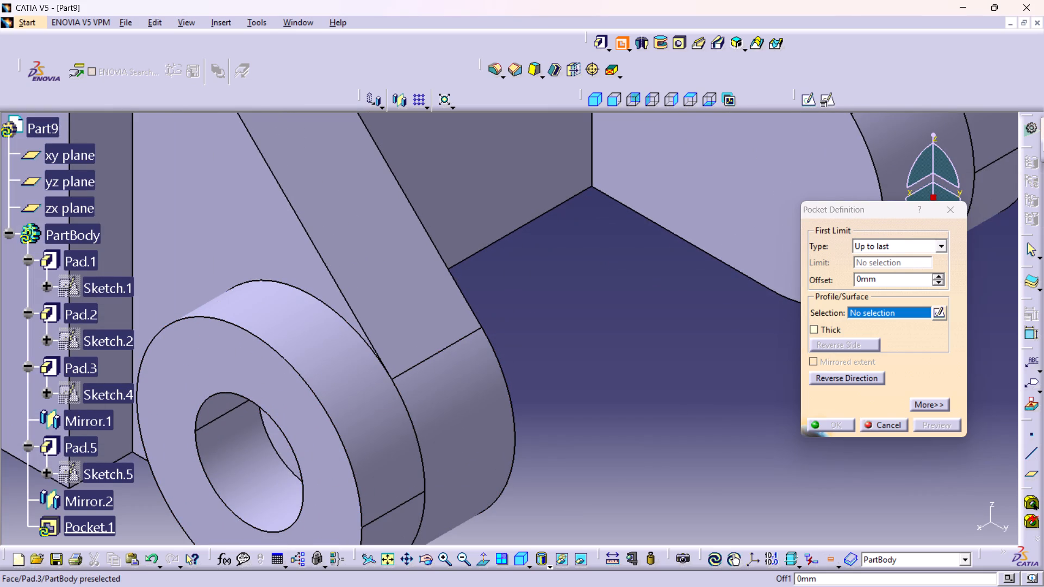
left_click_drag(276, 440, 535, 329)
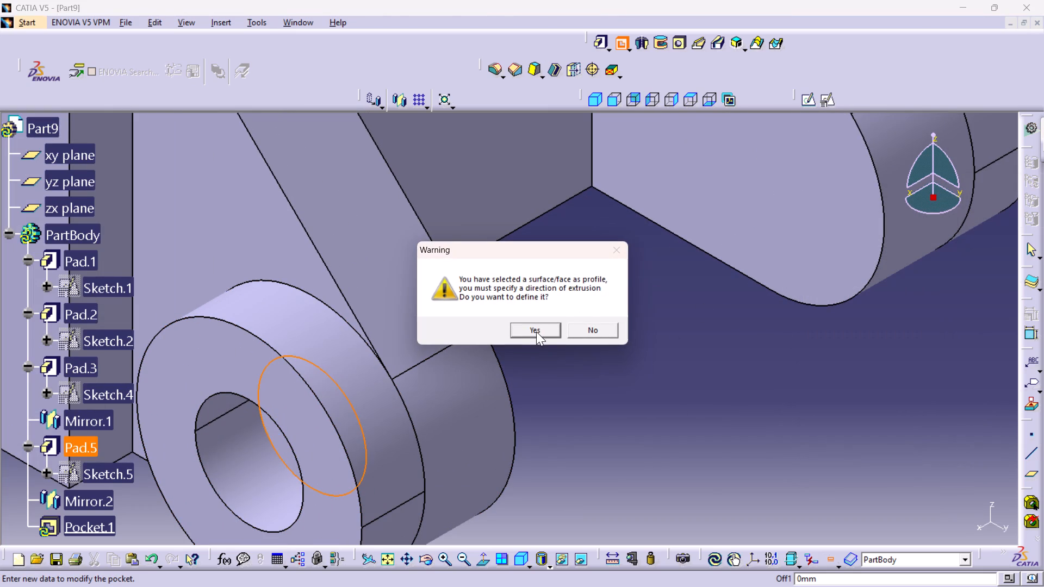
left_click(545, 332)
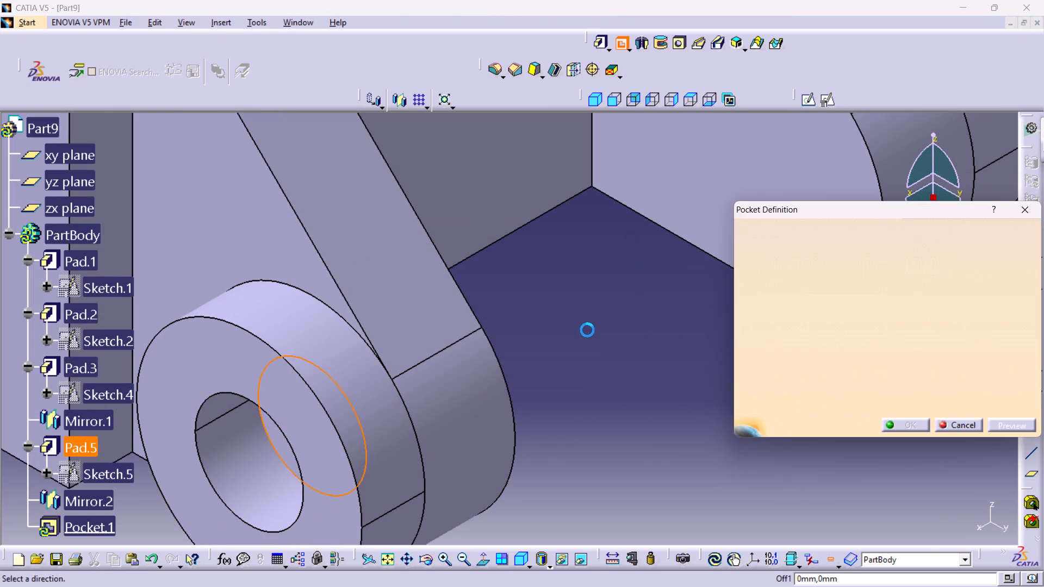
Cut the pocket through both webs using the near lug's axis as the direction reference.
middle_click_drag(695, 323, 710, 385)
right_click(695, 323)
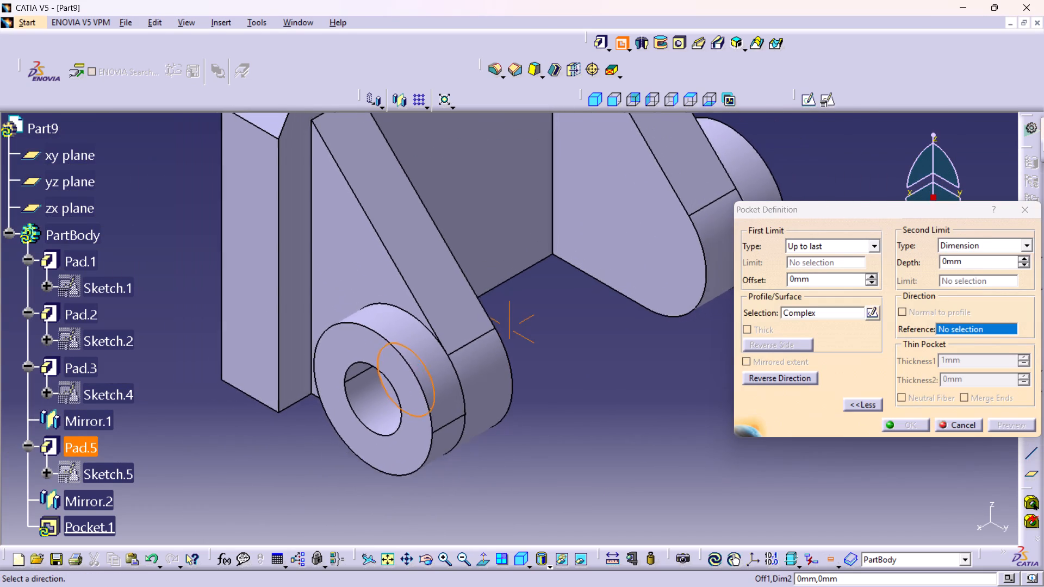
middle_click_drag(710, 385, 711, 389)
left_click(877, 248)
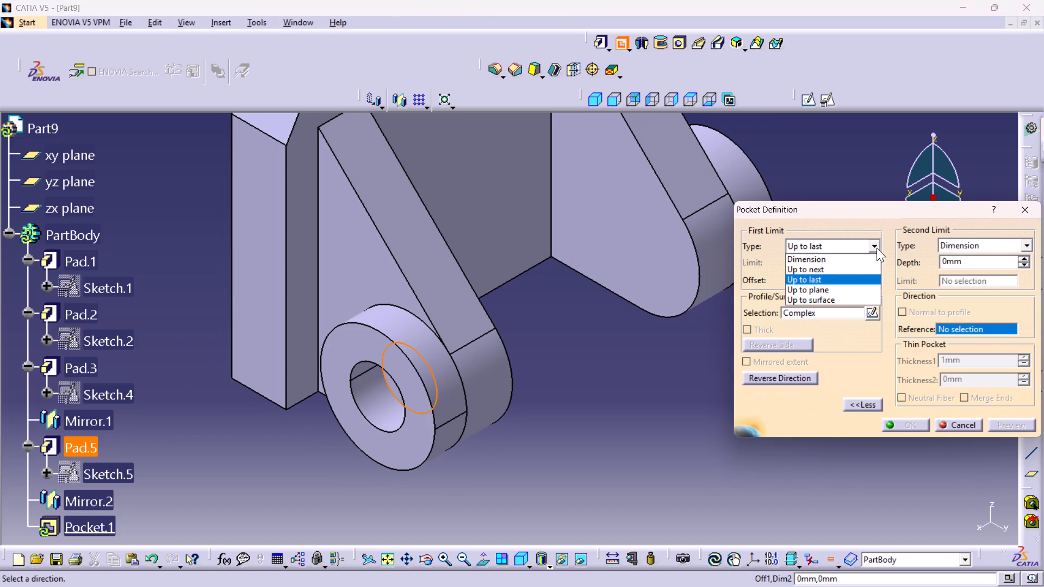
left_click(827, 241)
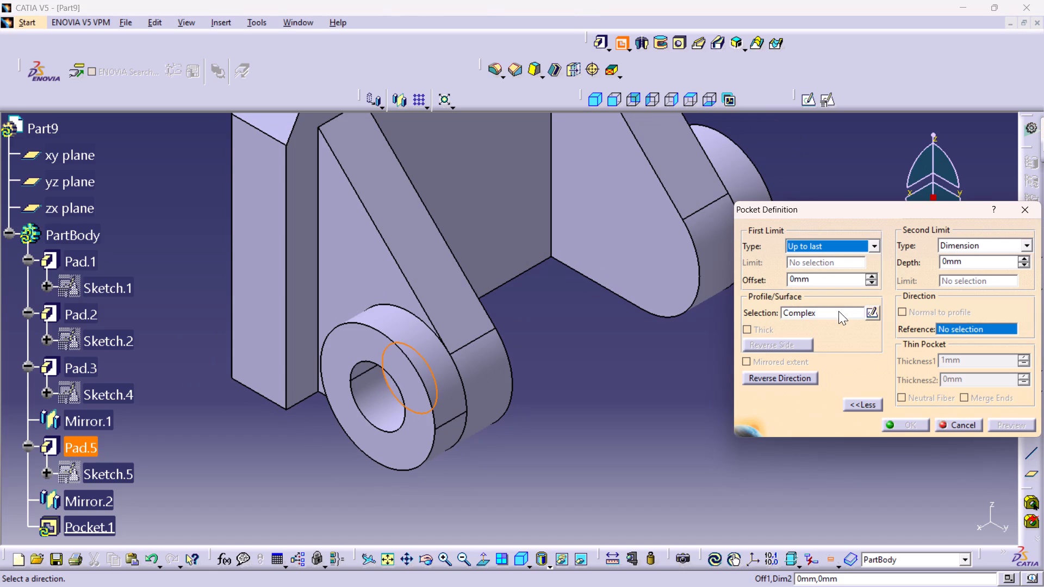
left_click(832, 313)
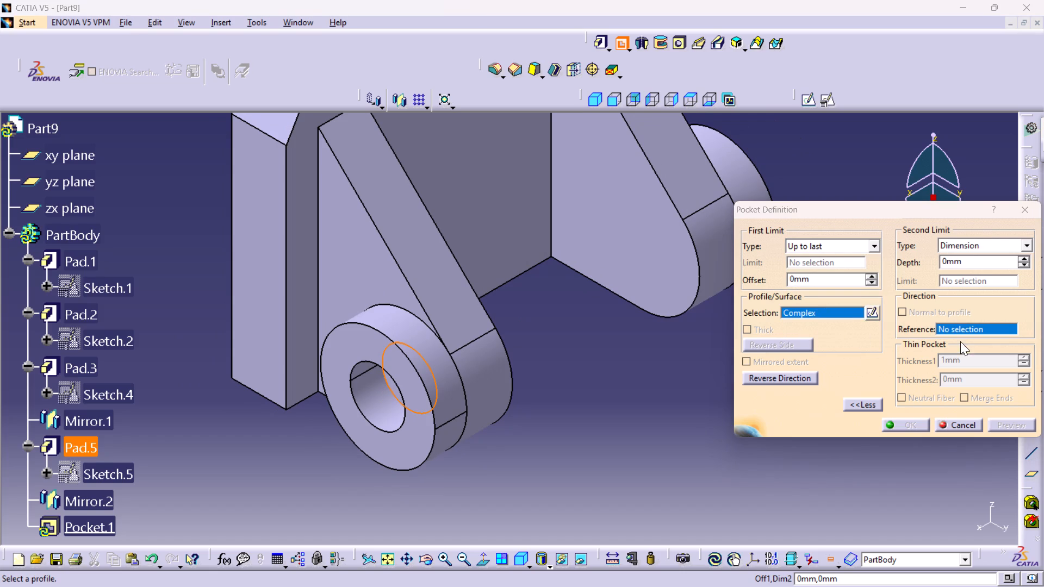
left_click(971, 323)
left_click(970, 327)
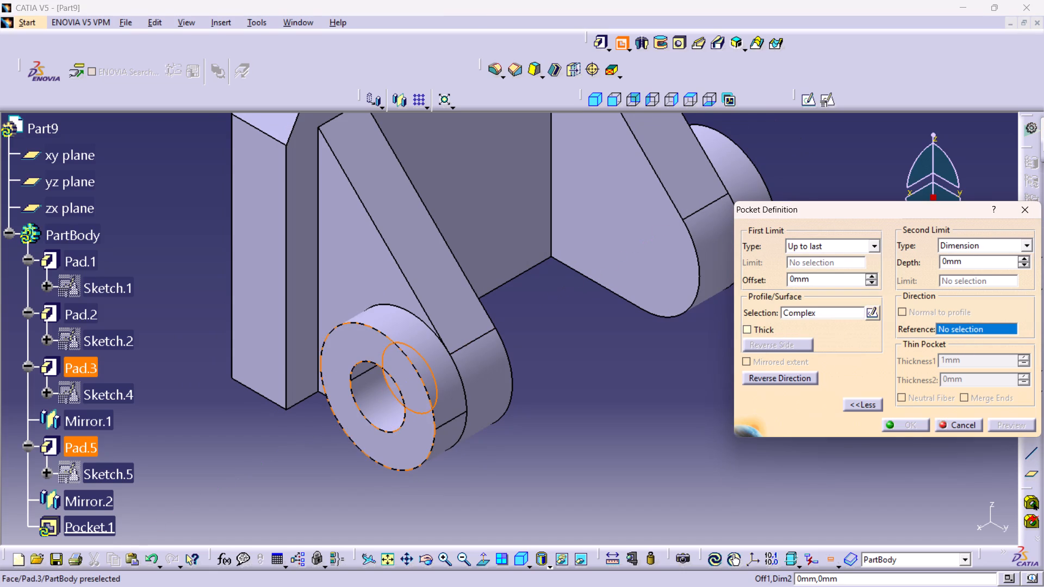
left_click(437, 366)
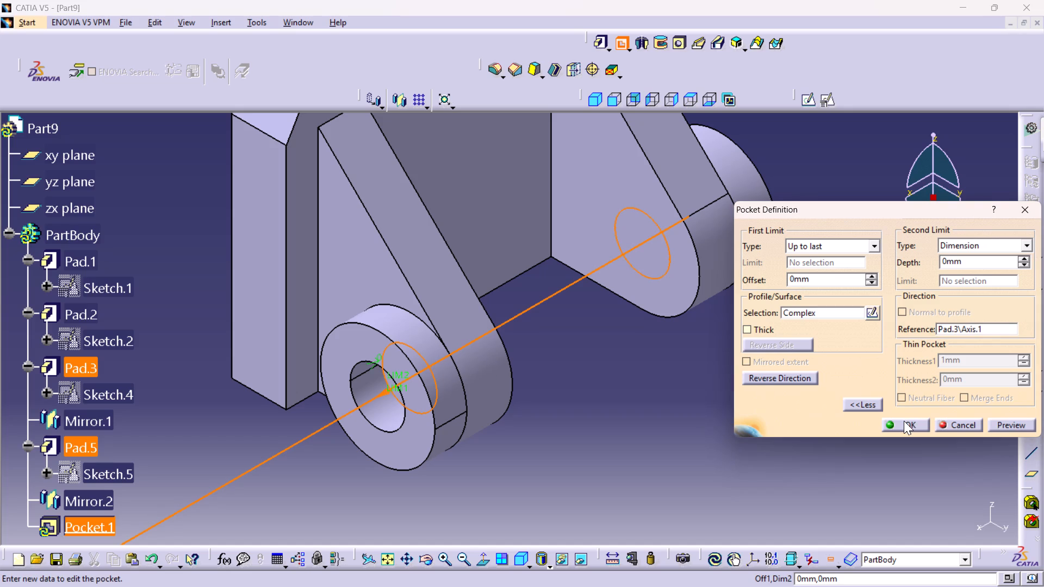
left_click(904, 421)
left_click(782, 382)
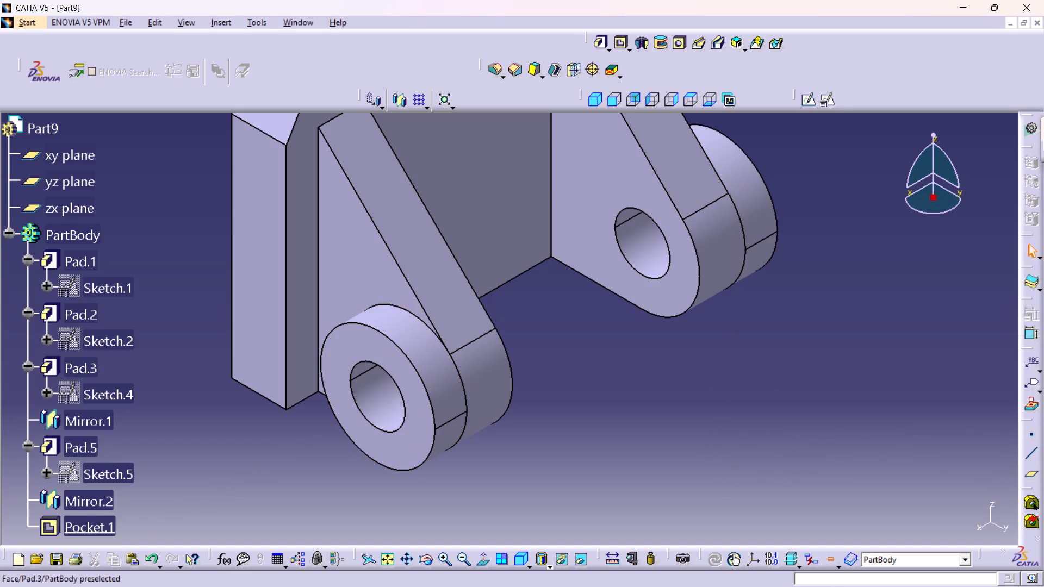
Open a positioned sketch on the plate's face between the two webs.
middle_click_drag(637, 352, 664, 422)
right_click(637, 352)
middle_click_drag(611, 328, 629, 372)
right_click(611, 328)
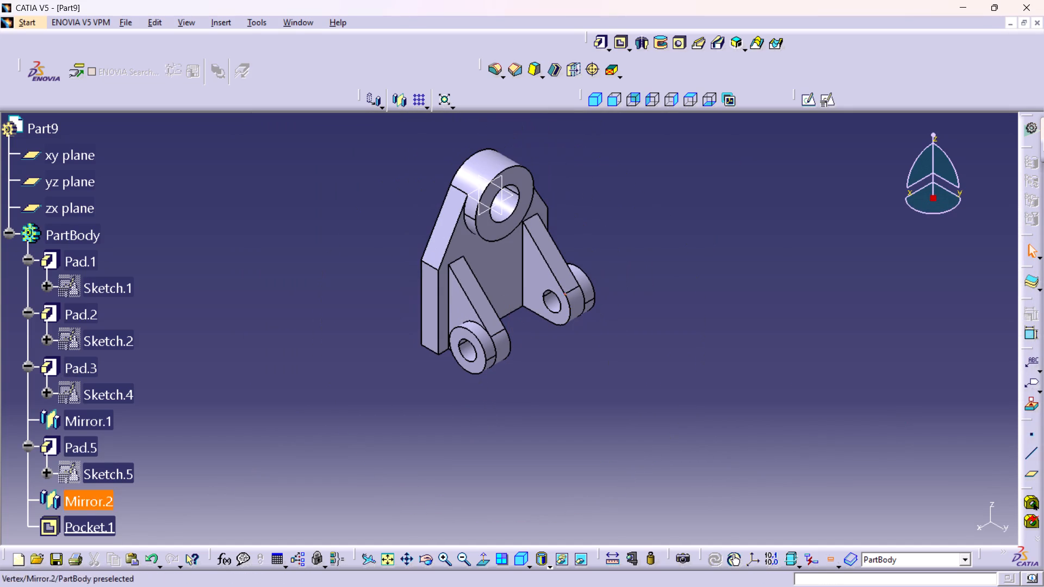
left_click(496, 289)
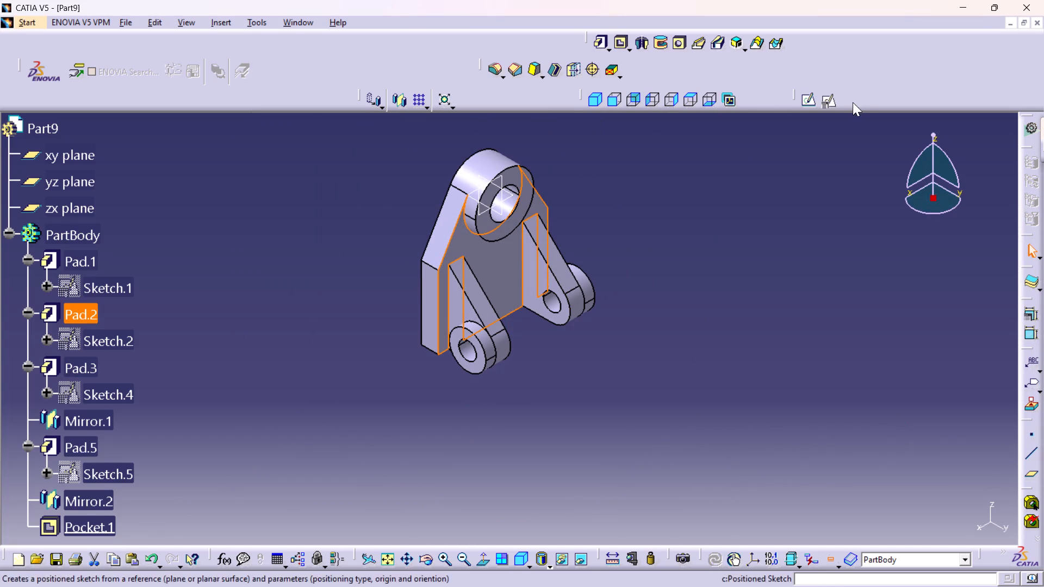
left_click(829, 102)
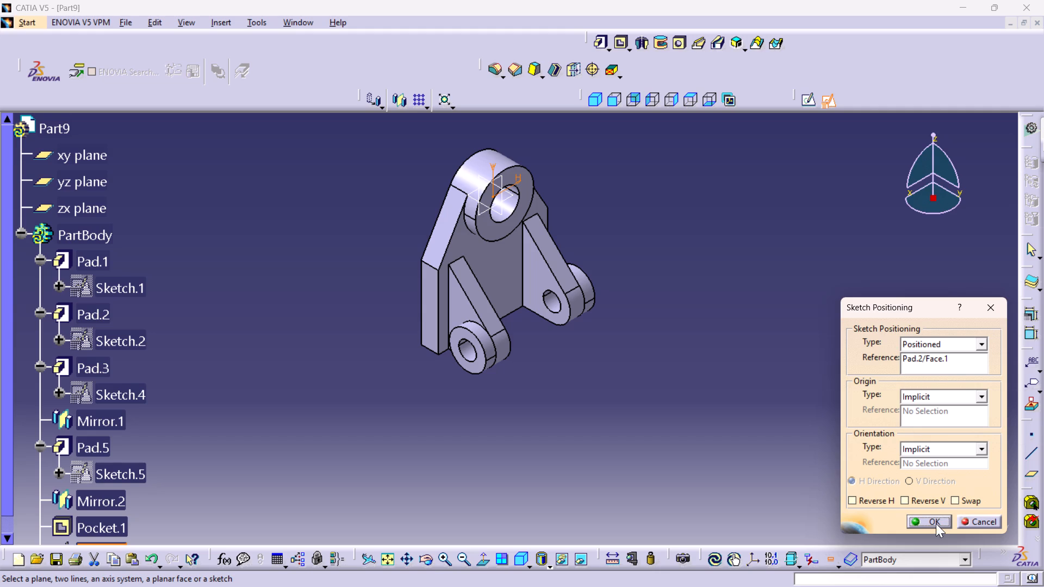
left_click(936, 523)
Sketch two circles on the plate's vertical centreline between the webs, centred at V about -41.5 mm and about -56 mm.
middle_click_drag(610, 205, 604, 101)
right_click(610, 205)
middle_click_drag(549, 193, 558, 257)
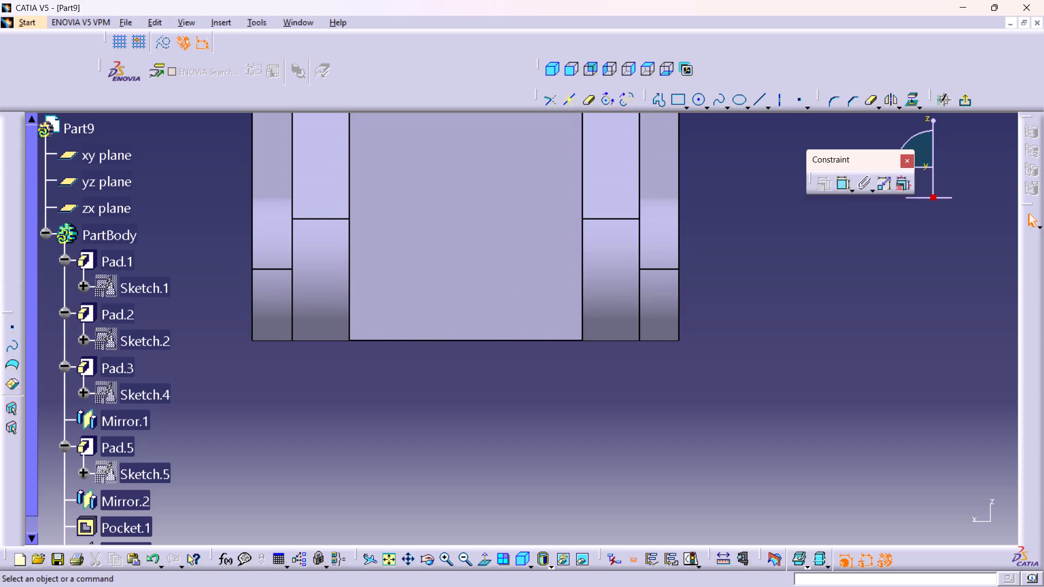
middle_click_drag(487, 185, 513, 311)
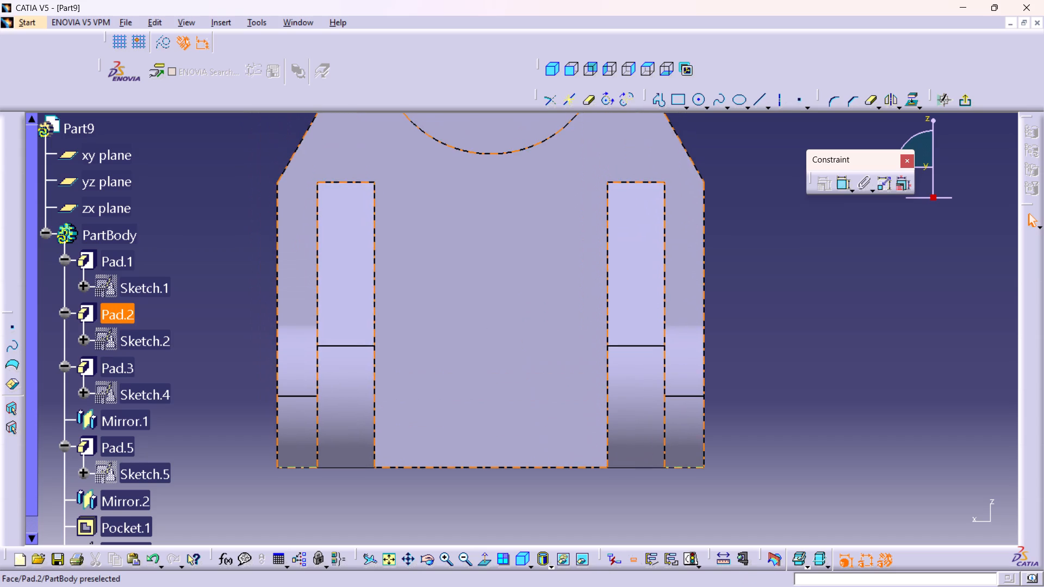
double_click(698, 101)
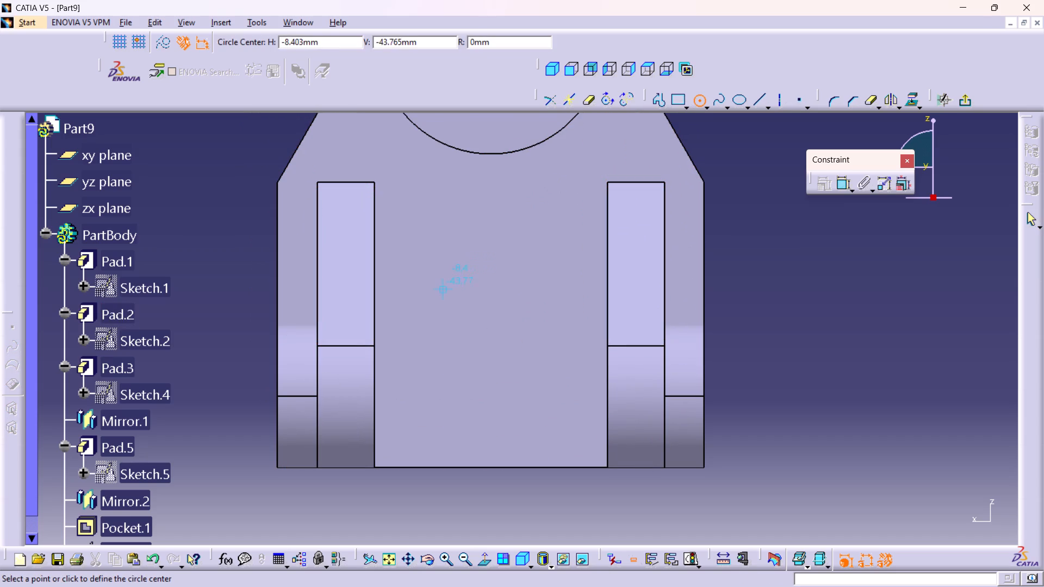
left_click(489, 277)
left_click(500, 308)
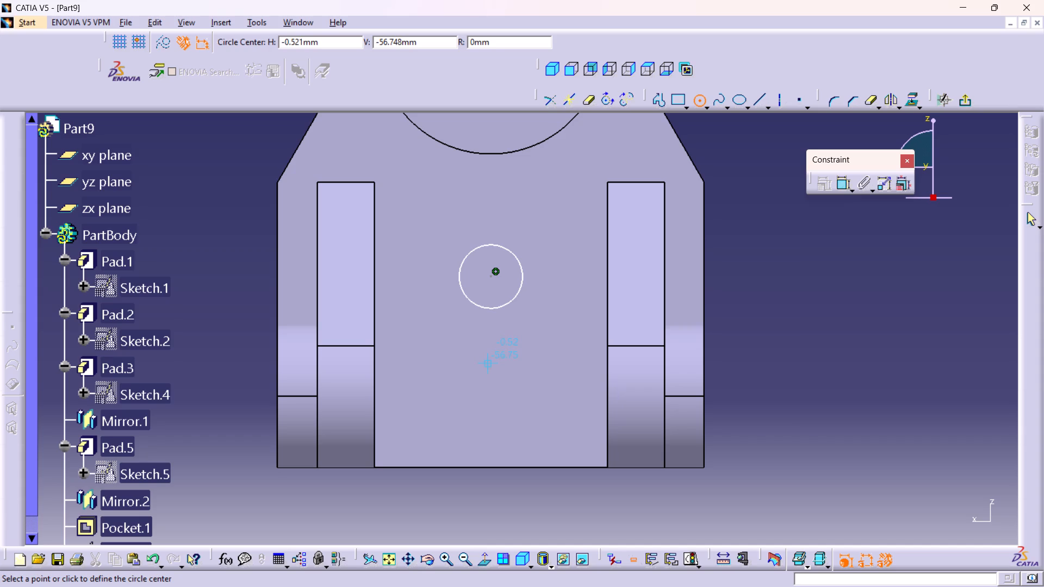
left_click(490, 359)
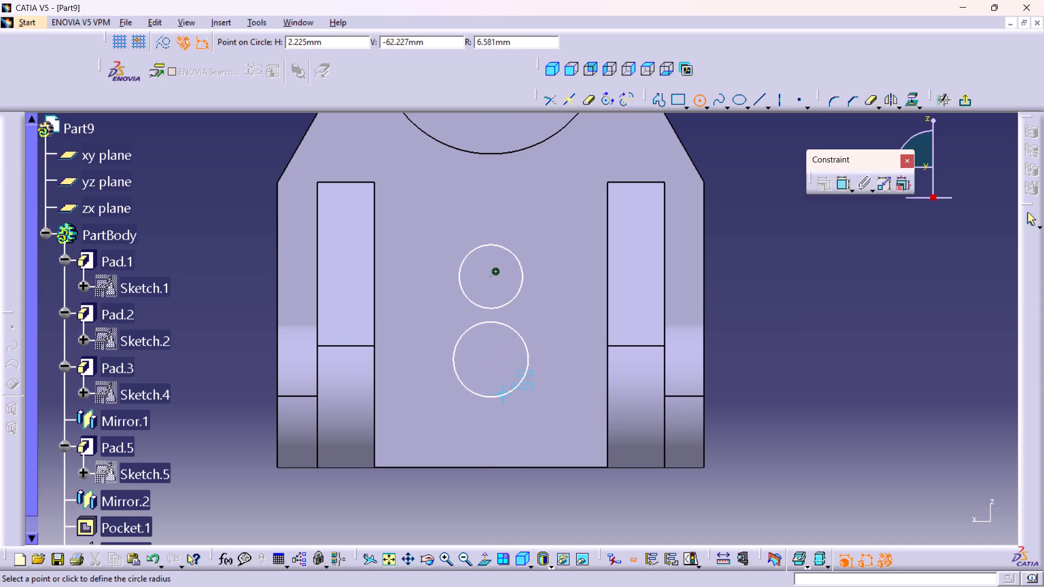
left_click(501, 391)
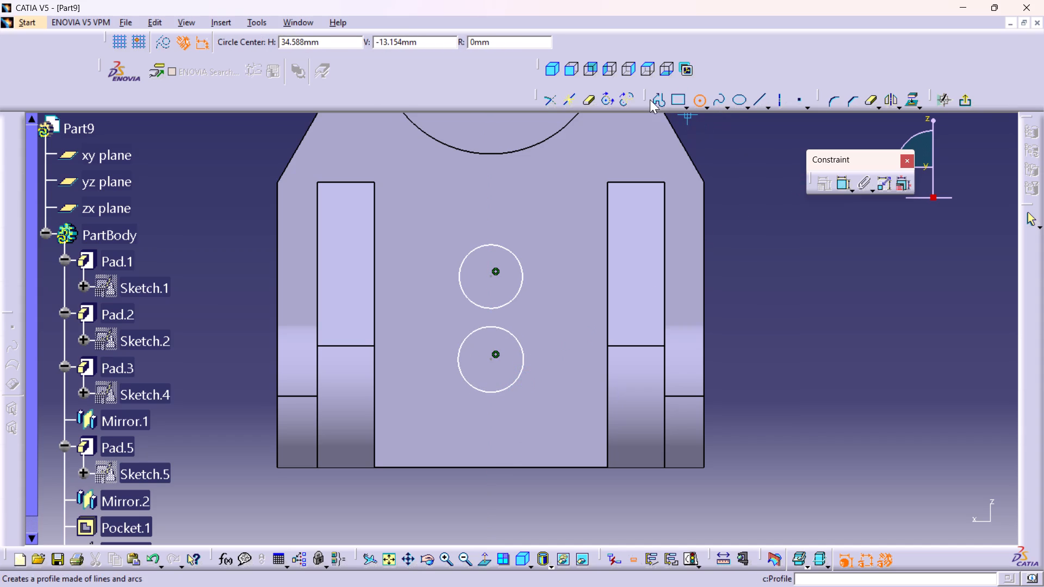
Draw a vertical line about 14.5 mm long beside the two circles, spanning the heights of their centres.
double_click(654, 98)
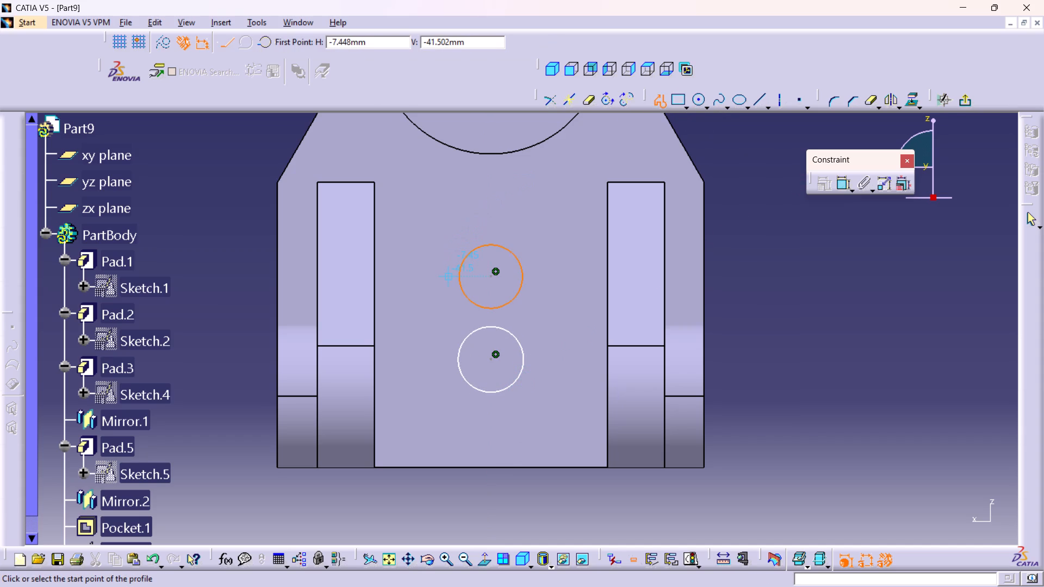
left_click(440, 276)
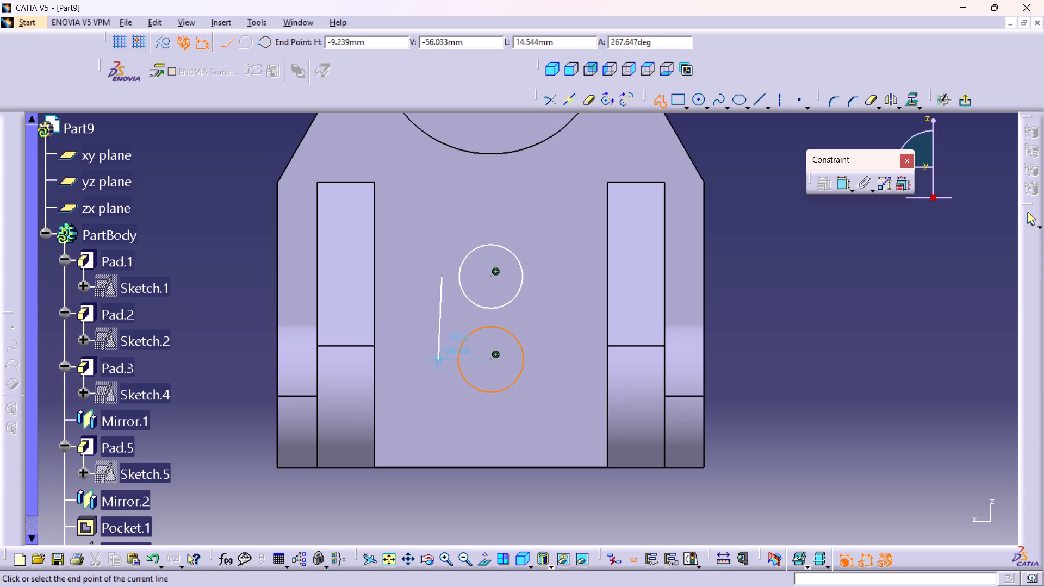
left_click(442, 361)
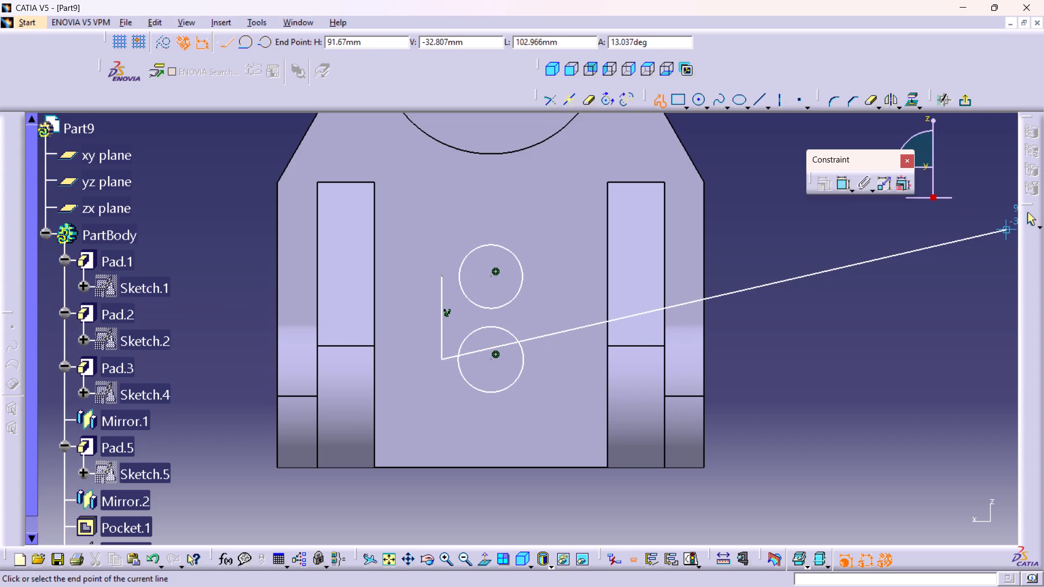
left_click(1031, 222)
left_click(893, 270)
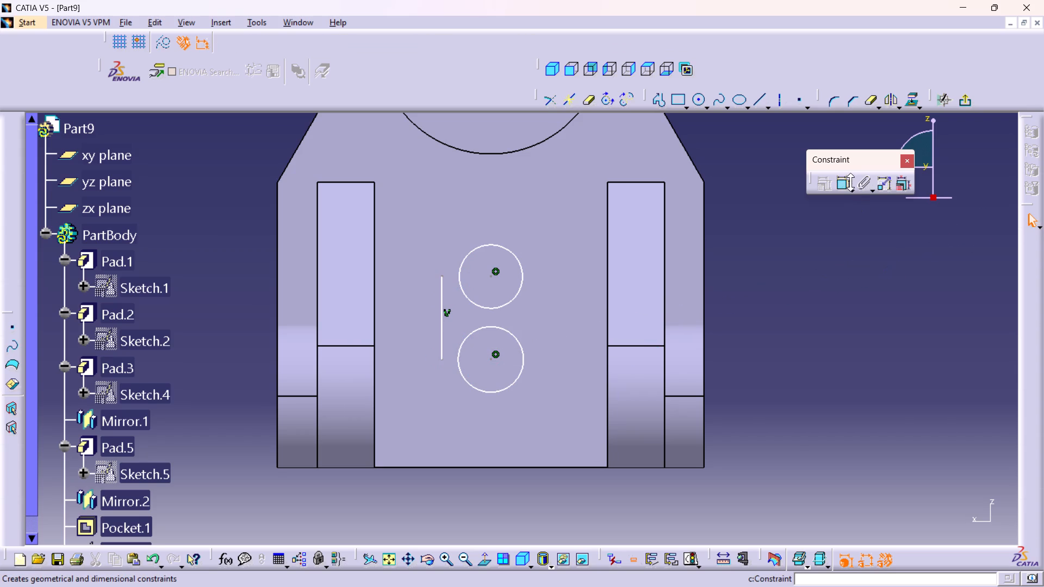
Dimension the diameters of the upper and lower circles and set both to 16 mm.
double_click(839, 185)
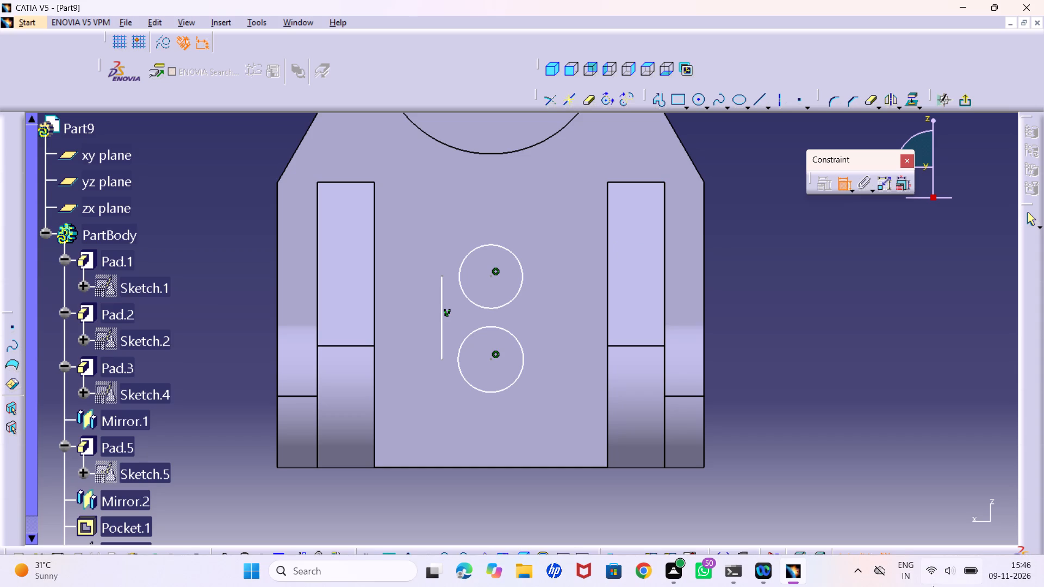
left_click(512, 253)
left_click(529, 236)
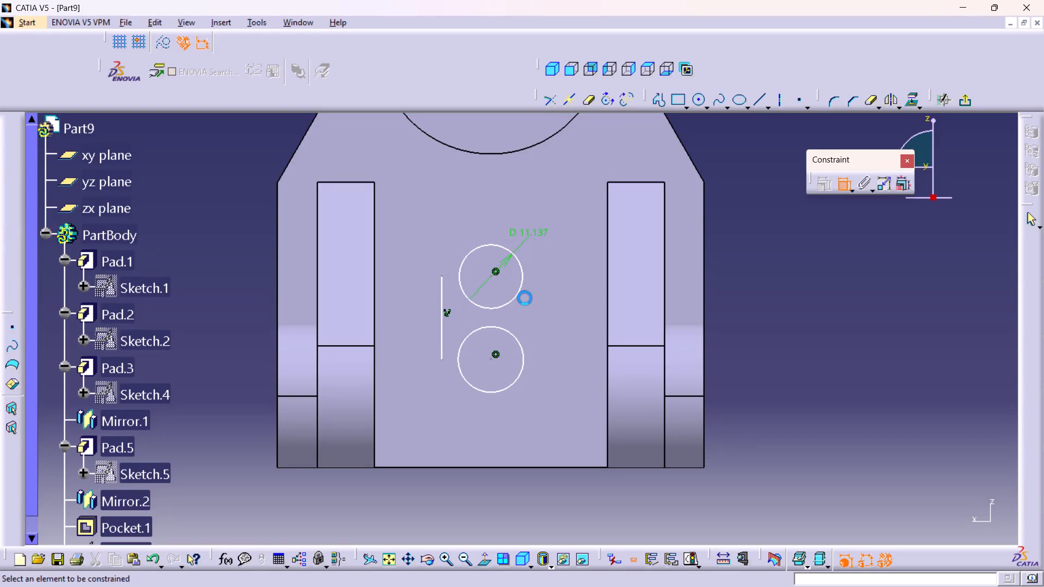
left_click(522, 347)
left_click(548, 330)
double_click(553, 327)
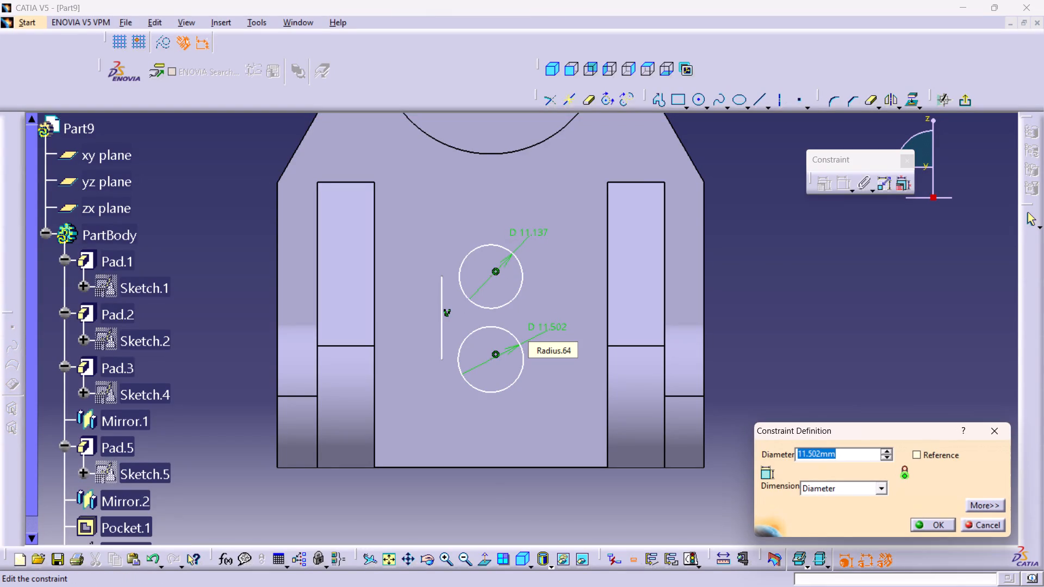
type("16")
key("Return")
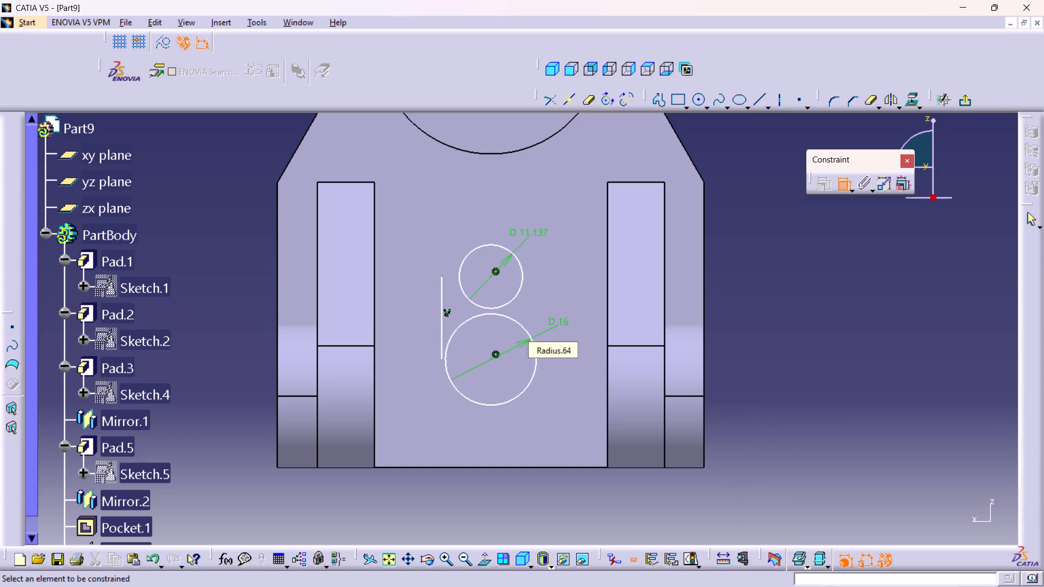
double_click(530, 227)
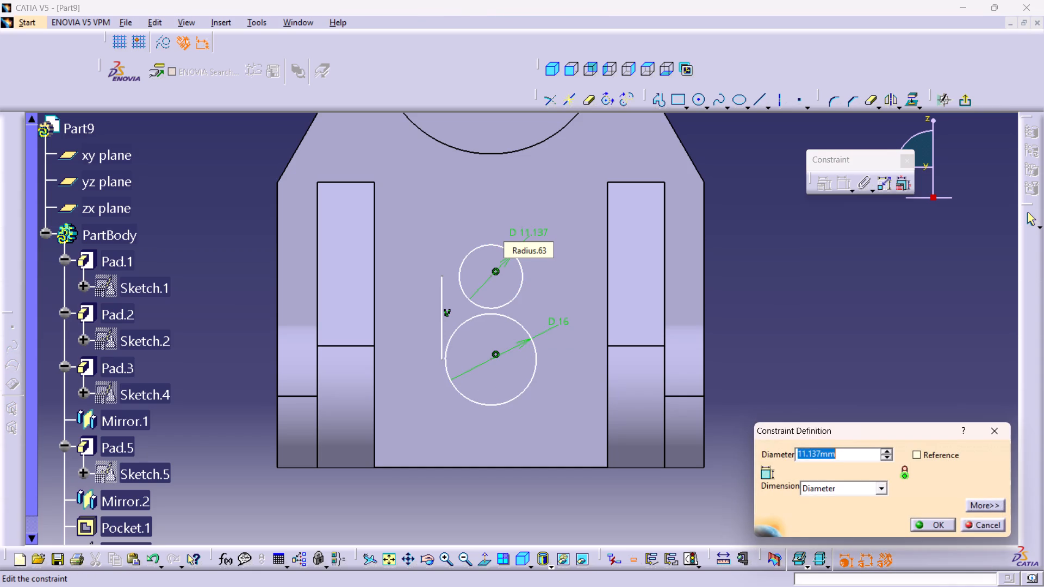
type("16")
key("Return")
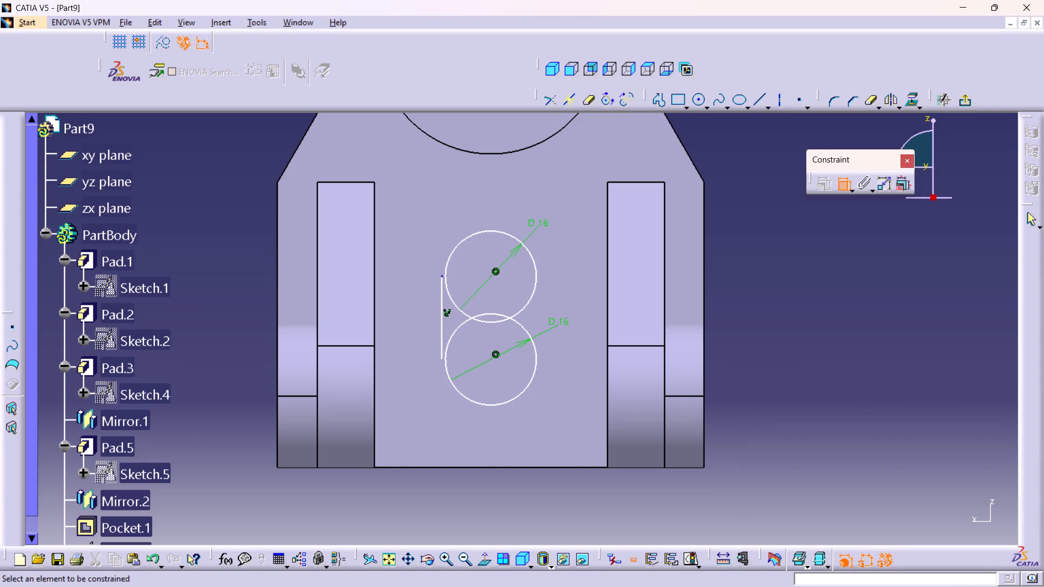
Make the upper endpoint of the vertical line coincident with the upper circle.
left_click(441, 277)
left_click(447, 266)
right_click(441, 235)
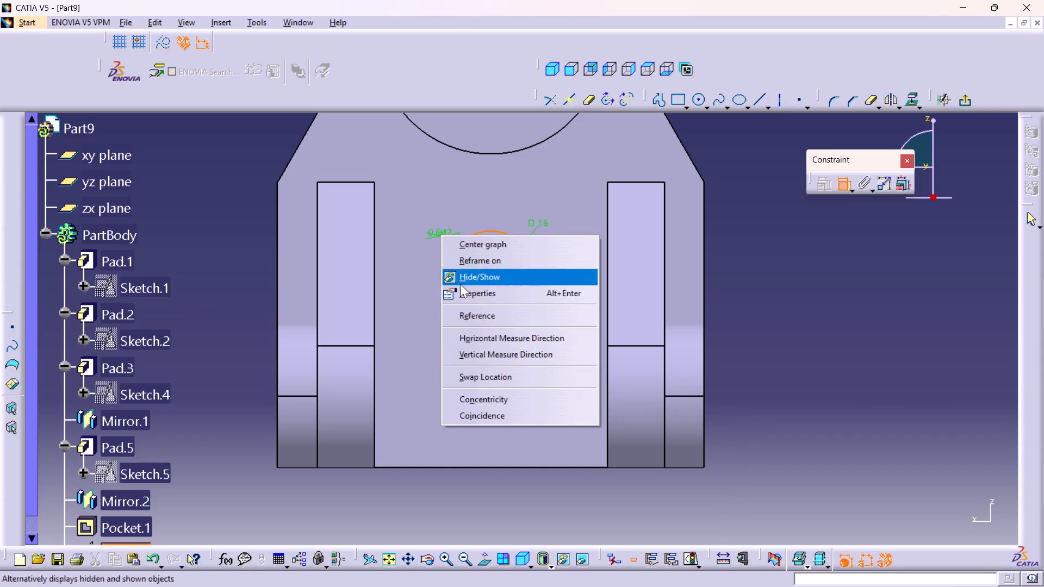
left_click(476, 410)
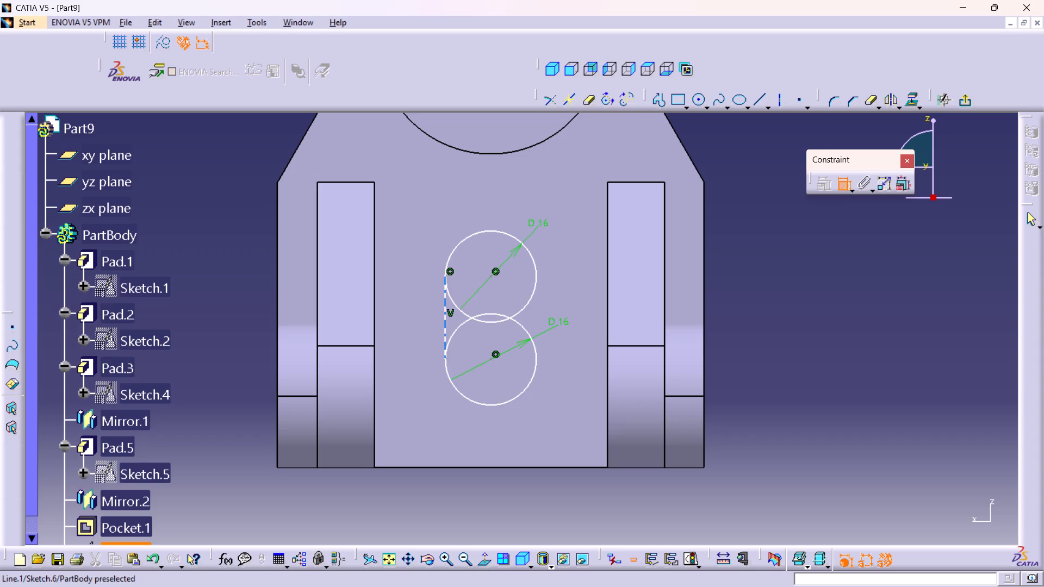
Constrain the vertical line tangent to the upper circle.
middle_click(446, 340)
middle_click_drag(474, 330, 475, 240)
right_click(474, 330)
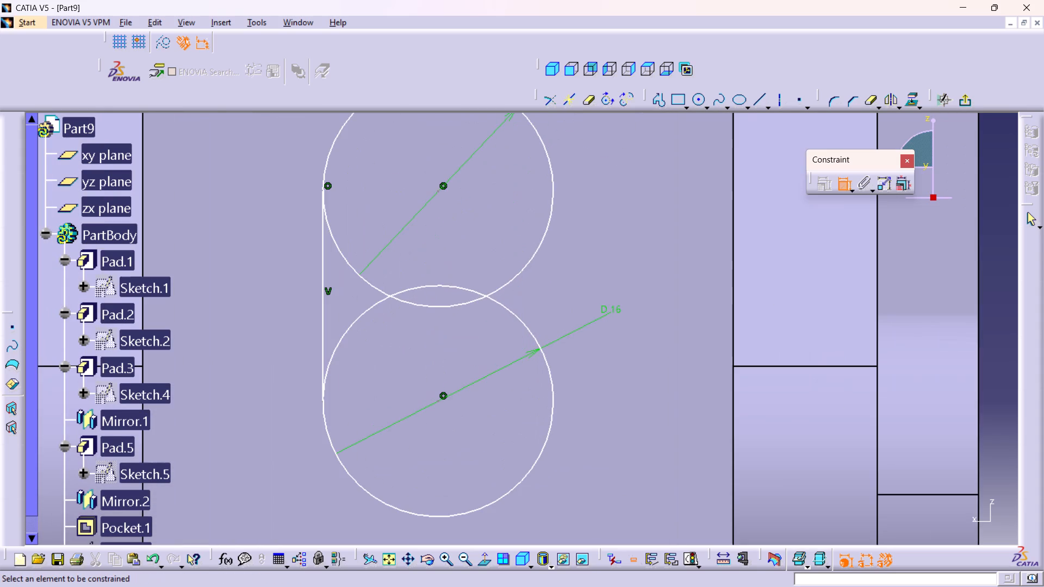
middle_click_drag(482, 399, 436, 267)
right_click(482, 399)
middle_click_drag(343, 334, 753, 202)
middle_click_drag(495, 320, 552, 297)
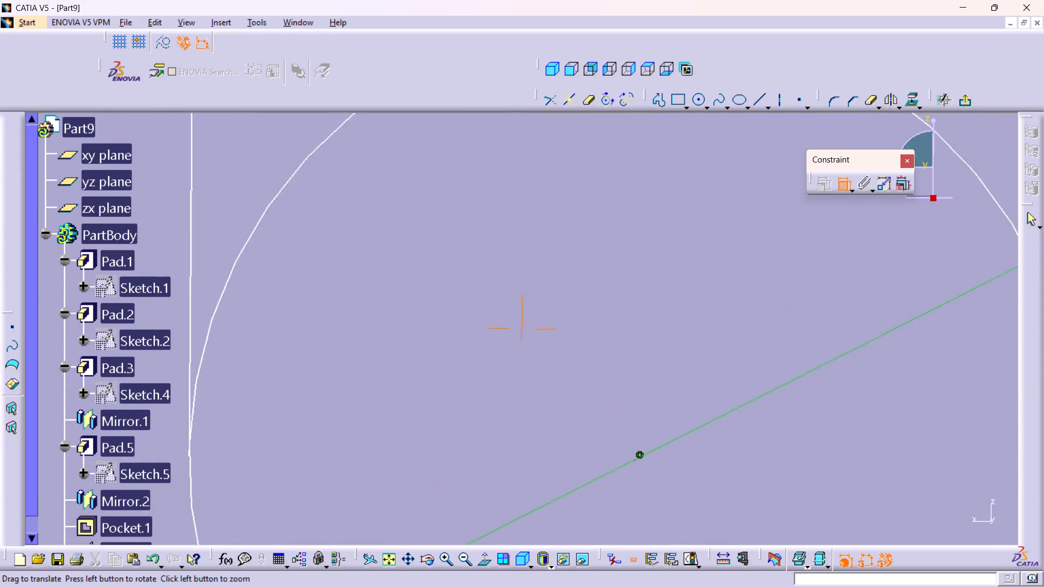
middle_click_drag(552, 297, 586, 285)
middle_click_drag(485, 321, 498, 467)
right_click(485, 321)
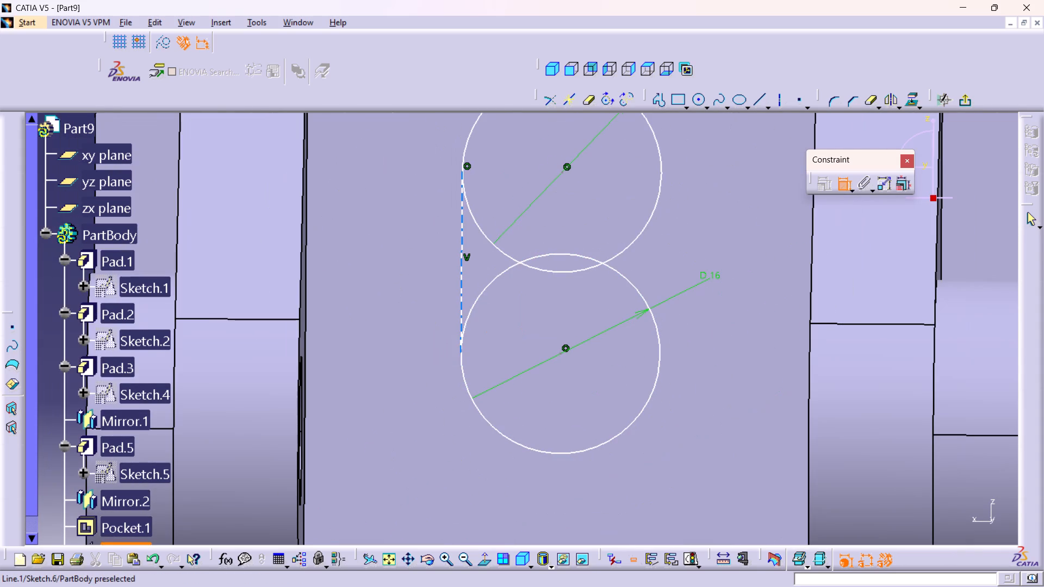
left_click(464, 243)
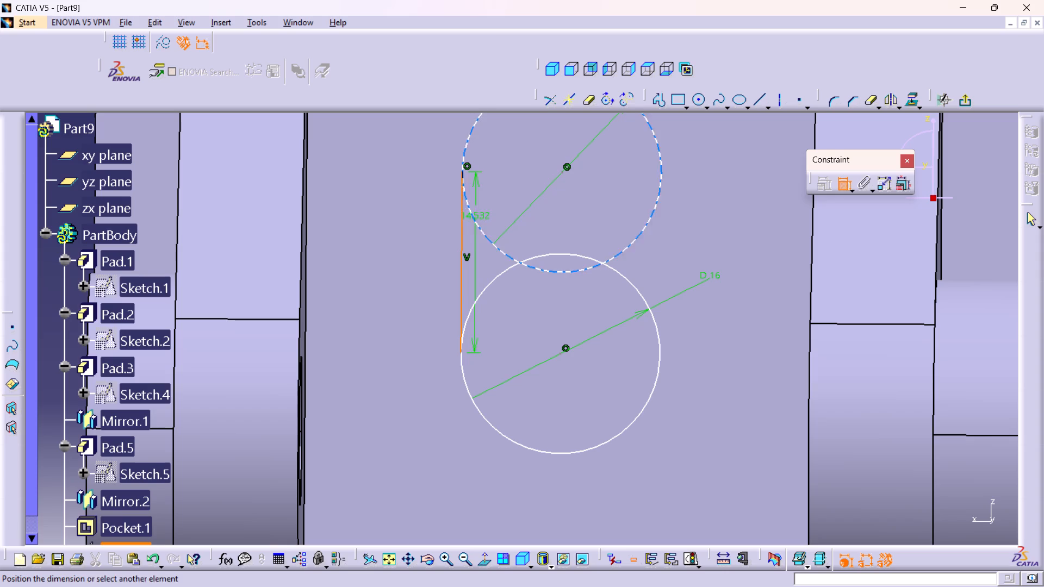
left_click(475, 220)
right_click(493, 302)
left_click(536, 432)
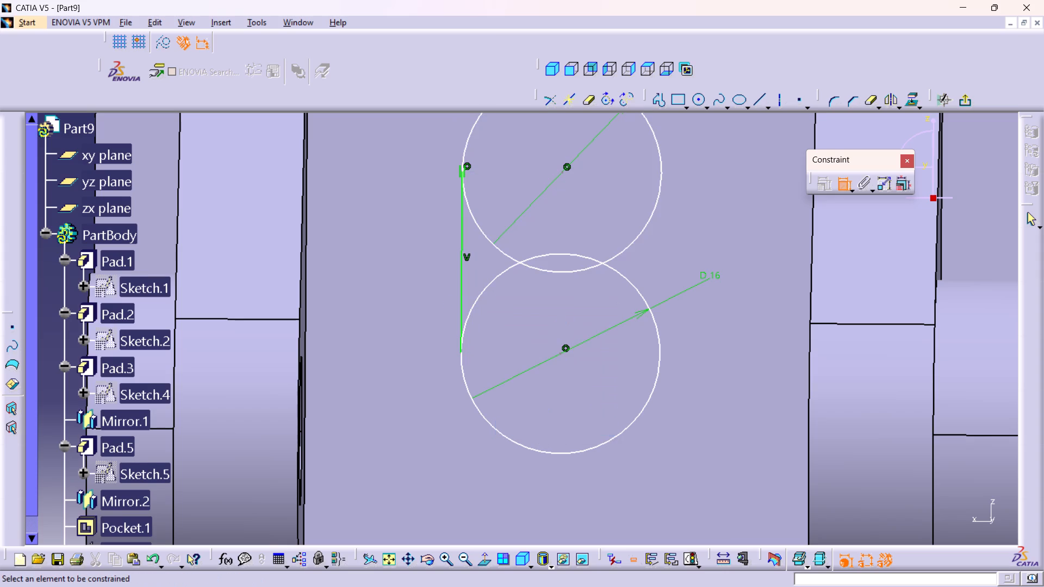
Dimension the vertical line's length and set it to 14 mm.
middle_click_drag(567, 320, 581, 379)
right_click(567, 320)
scroll(639, 340, "down", 1)
middle_click_drag(639, 340, 570, 363)
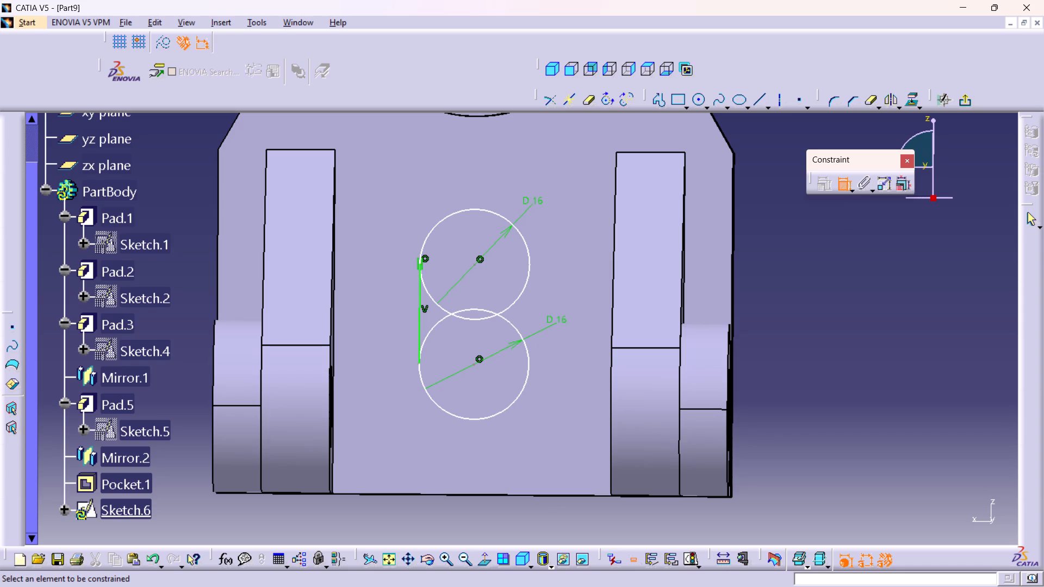
left_click(417, 292)
left_click(420, 295)
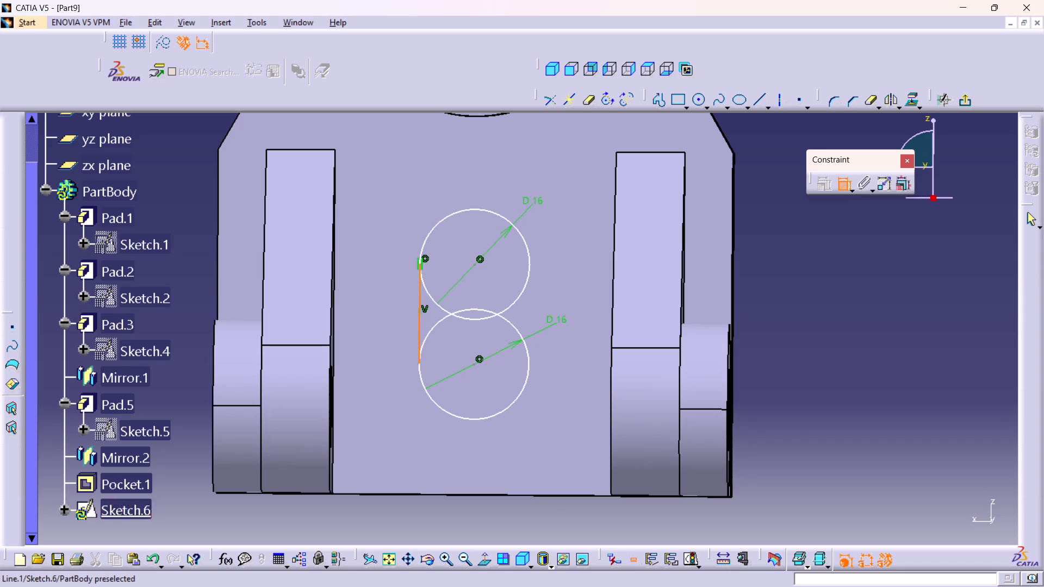
left_click(392, 307)
double_click(392, 301)
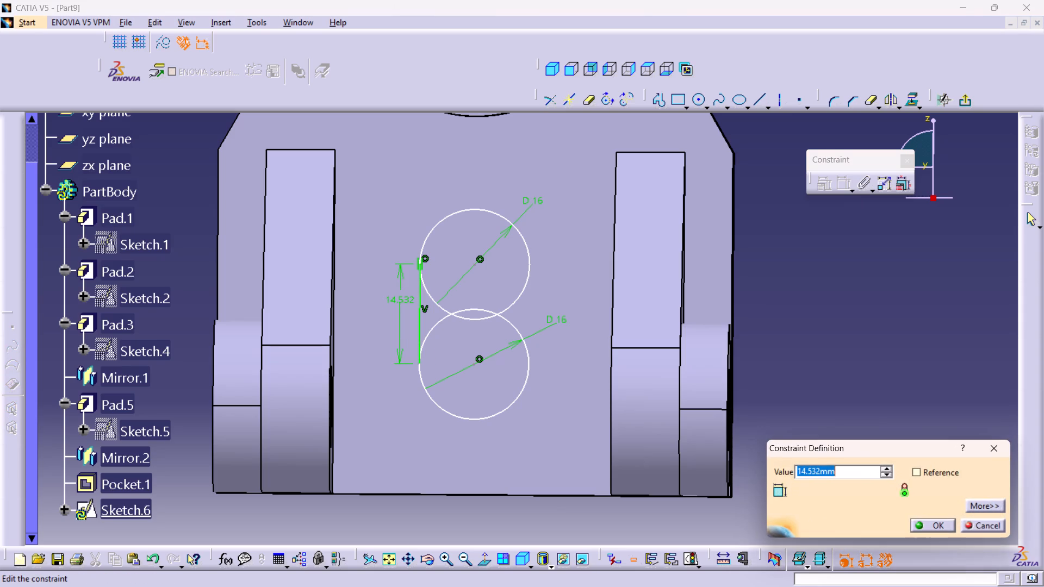
type("14")
key("Return")
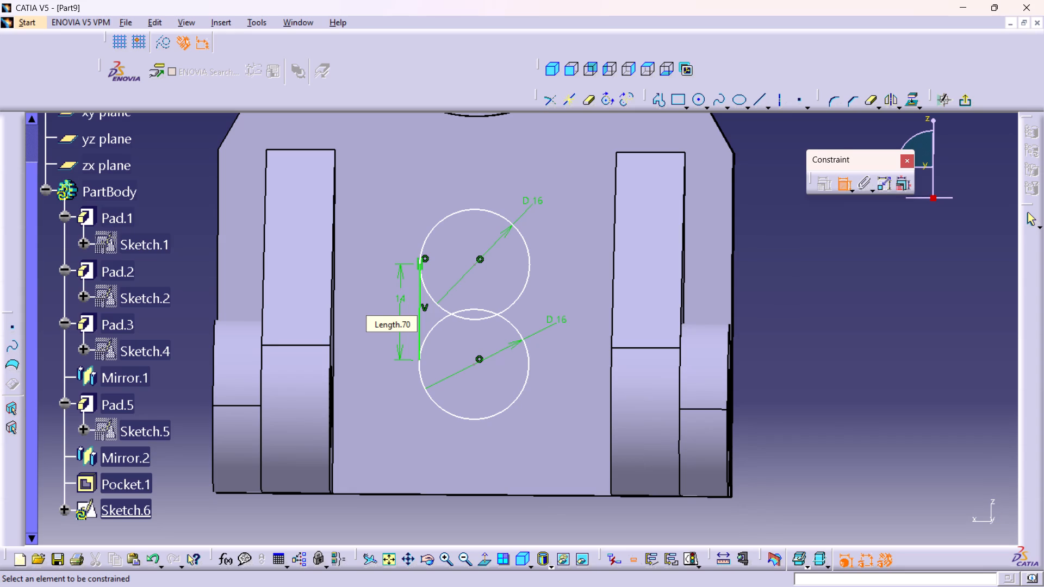
Dimension the lower circle's centre from the plate's bottom edge and set the distance to 20 mm.
left_click(542, 496)
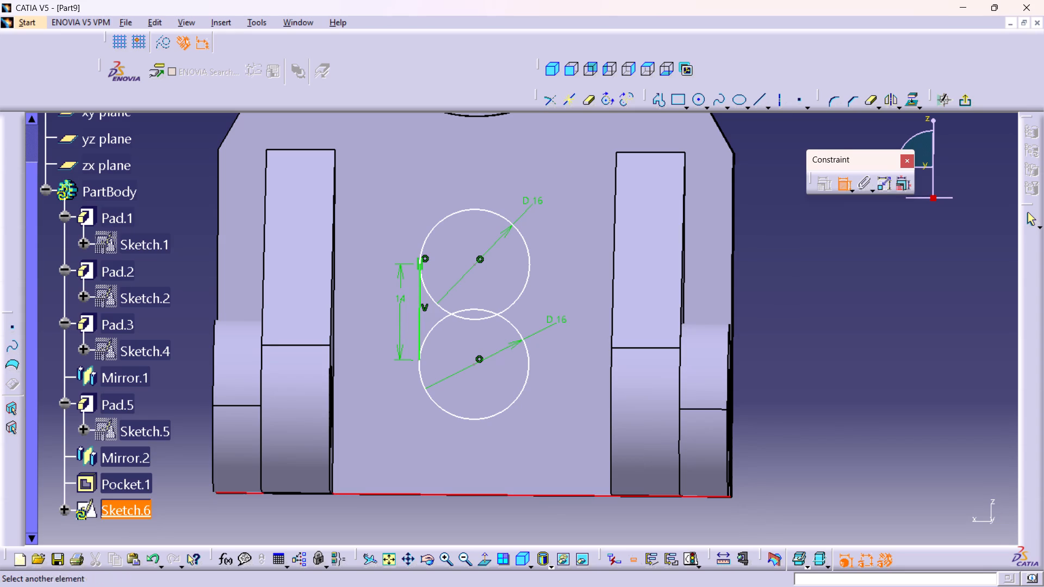
left_click(474, 364)
left_click(861, 423)
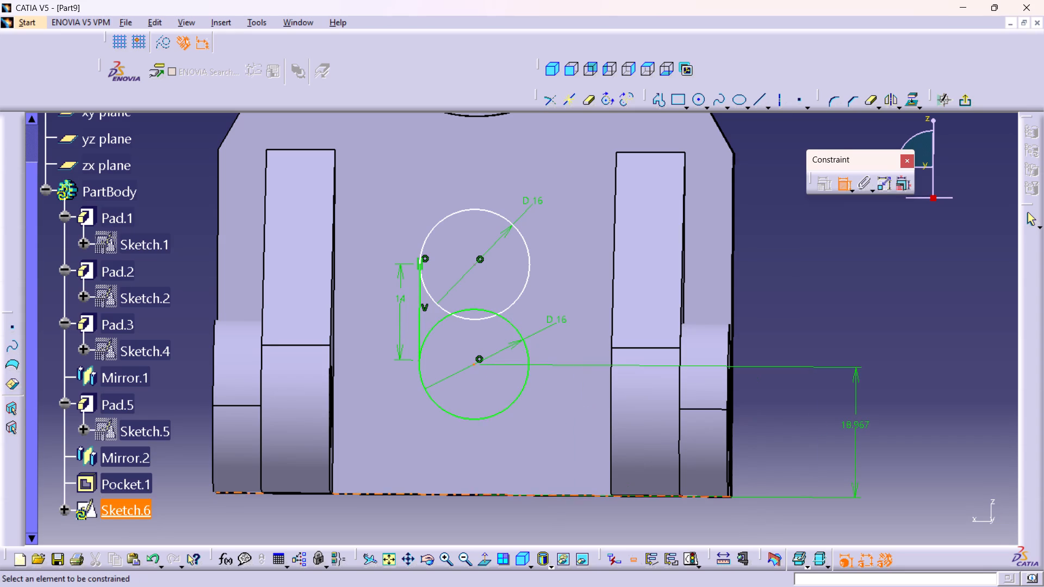
left_click(856, 418)
double_click(856, 418)
type("220")
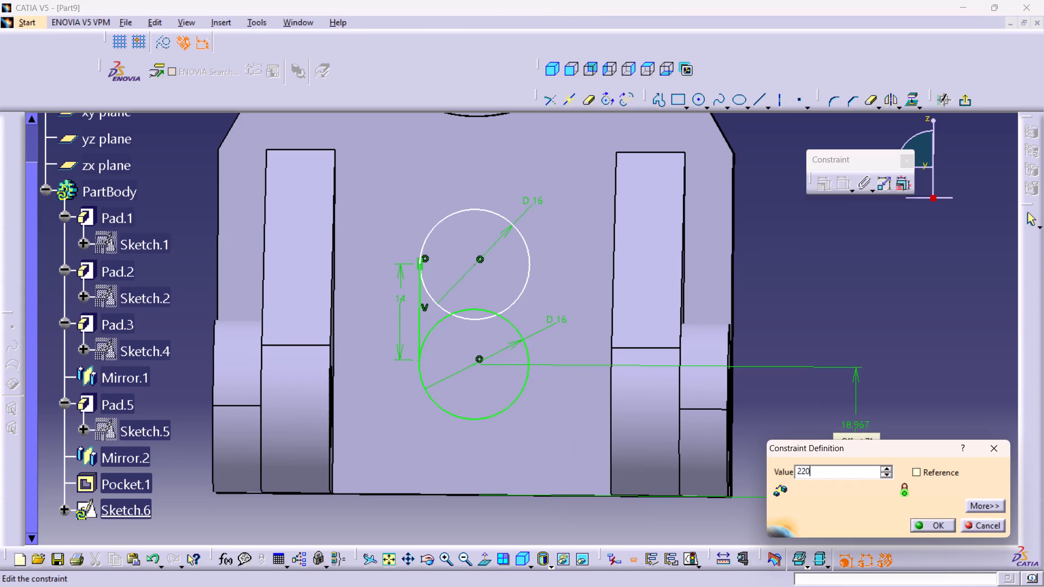
key("Return")
middle_click_drag(874, 351, 888, 449)
right_click(874, 351)
middle_click_drag(727, 255, 767, 444)
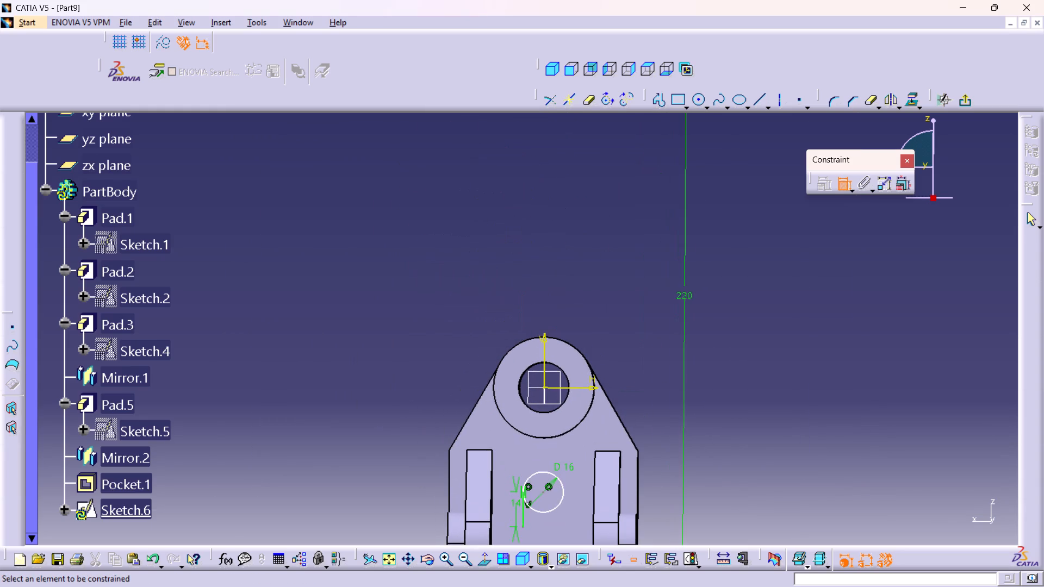
double_click(688, 296)
type("20")
key("Return")
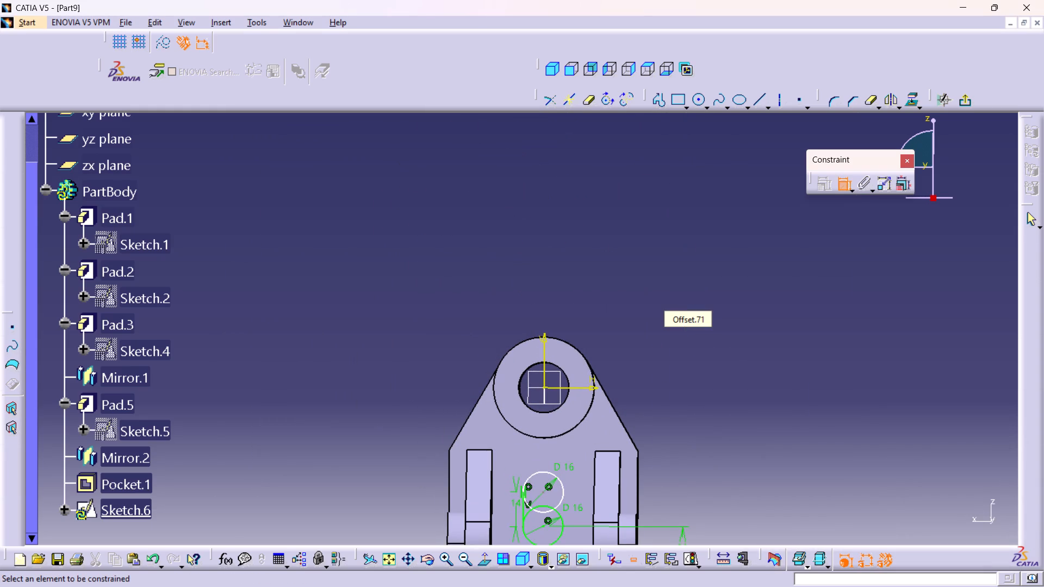
Mirror the vertical line about the sketch's vertical axis to the other side of the circles.
middle_click_drag(674, 415, 645, 338)
right_click(674, 415)
middle_click_drag(718, 452, 613, 143)
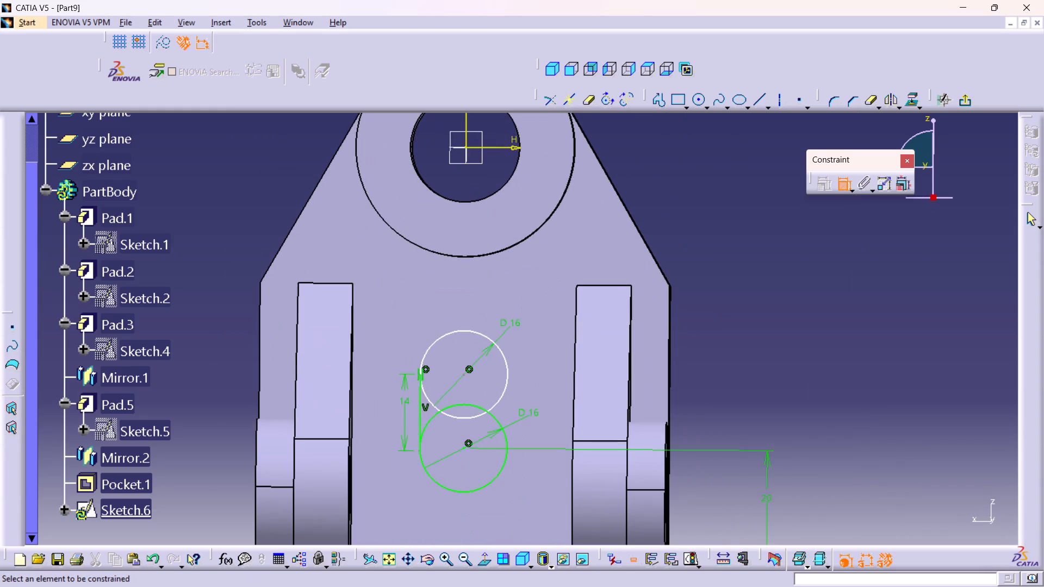
middle_click_drag(732, 341, 720, 274)
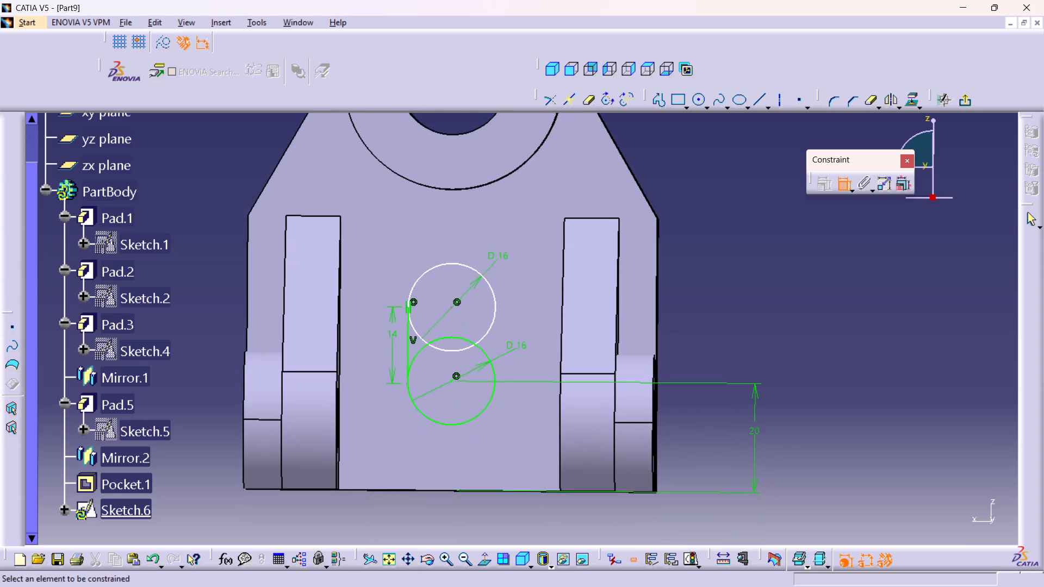
middle_click_drag(766, 327, 765, 303)
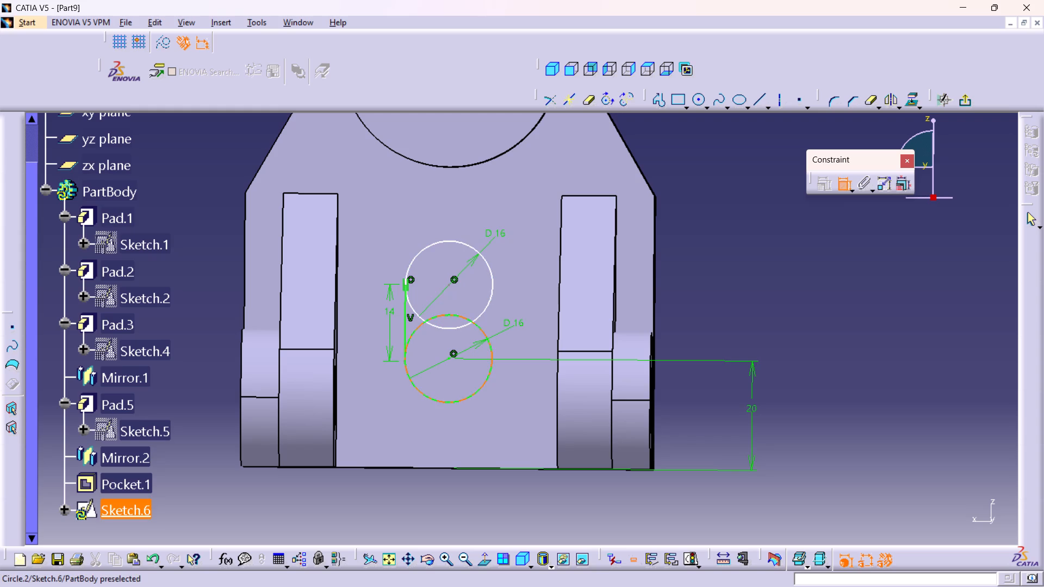
left_click(847, 182)
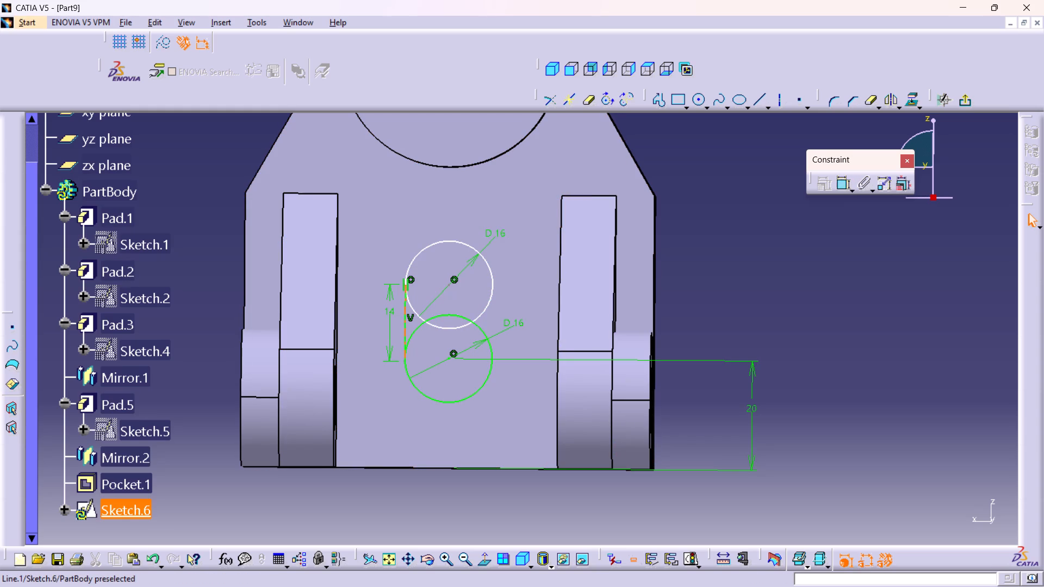
left_click(403, 322)
middle_click_drag(736, 163, 736, 259)
left_click(895, 102)
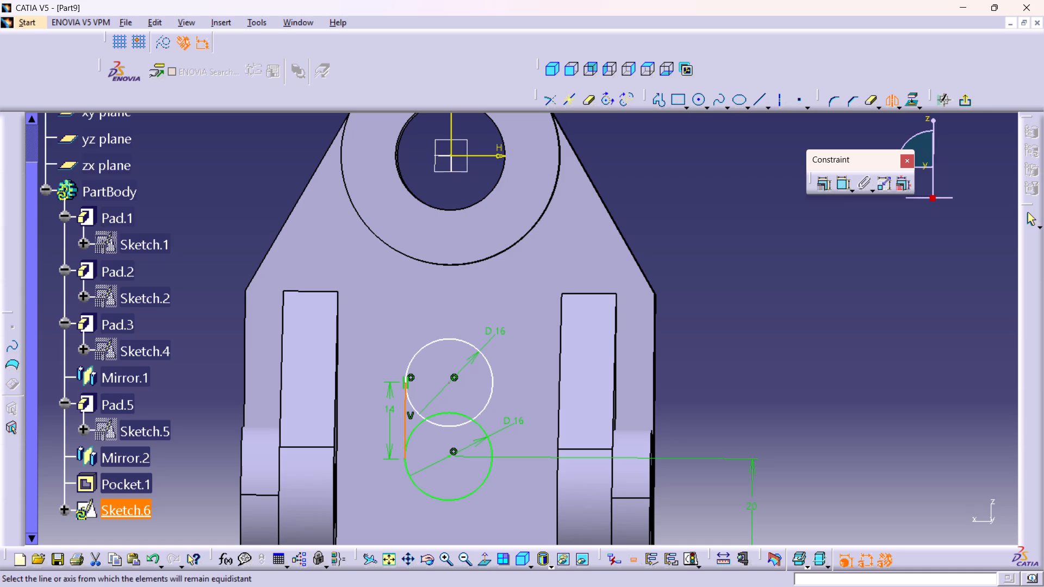
left_click(449, 128)
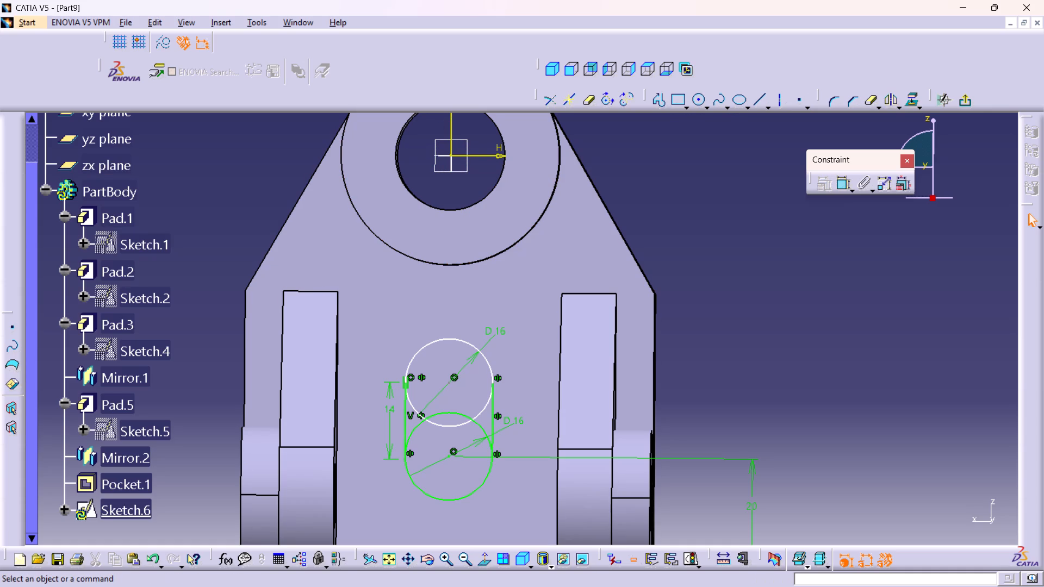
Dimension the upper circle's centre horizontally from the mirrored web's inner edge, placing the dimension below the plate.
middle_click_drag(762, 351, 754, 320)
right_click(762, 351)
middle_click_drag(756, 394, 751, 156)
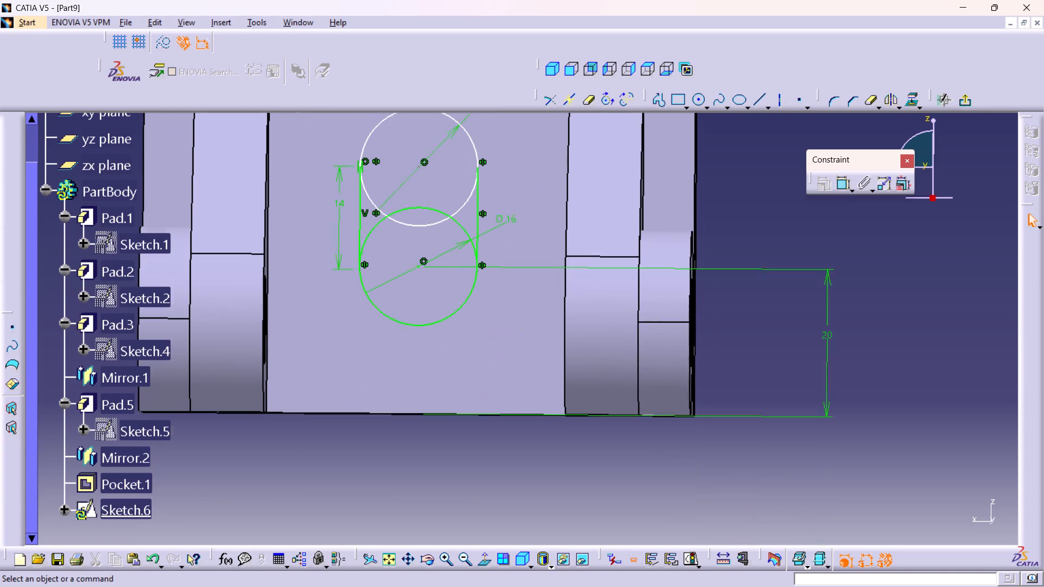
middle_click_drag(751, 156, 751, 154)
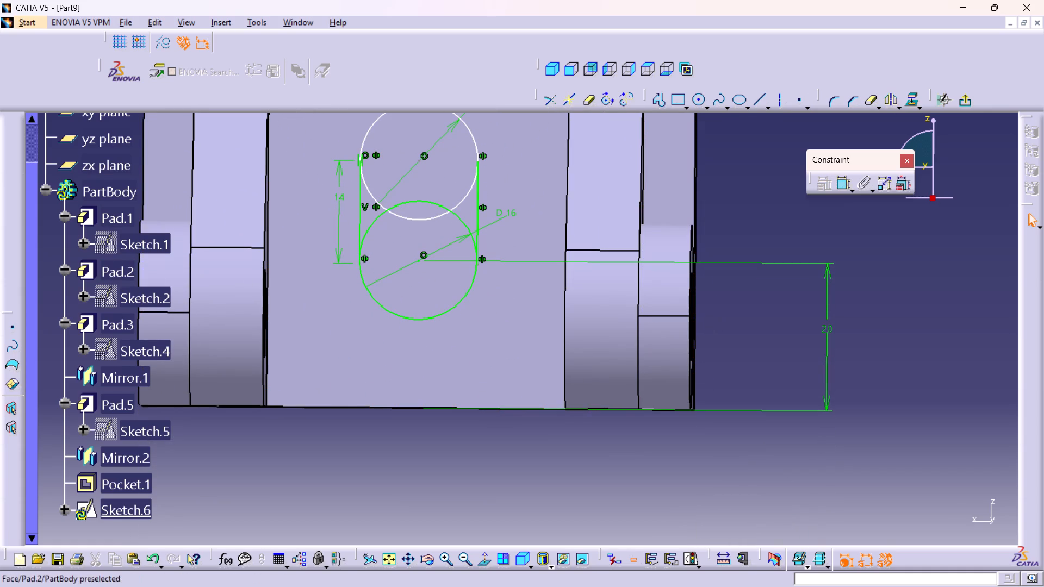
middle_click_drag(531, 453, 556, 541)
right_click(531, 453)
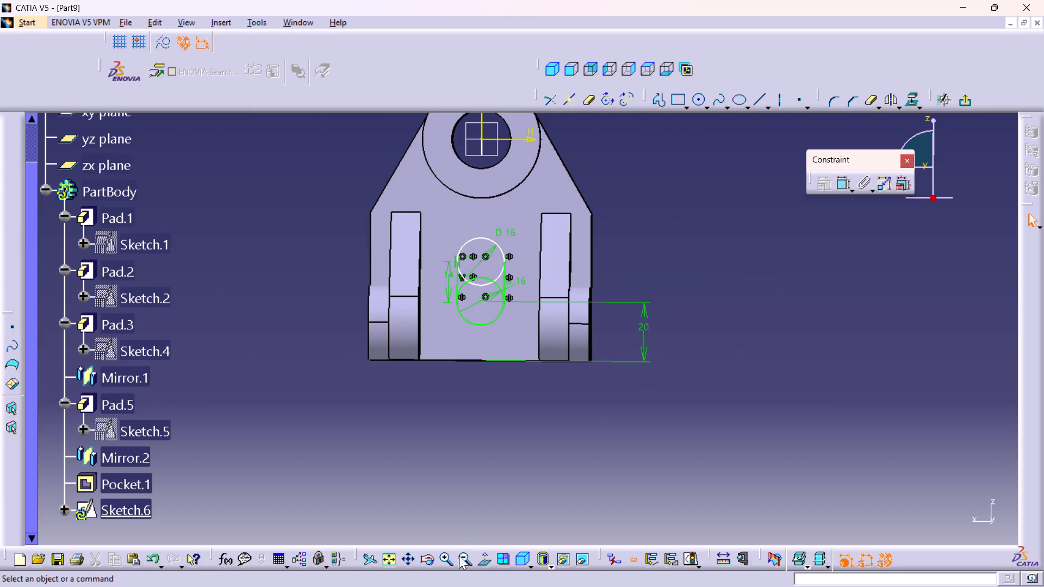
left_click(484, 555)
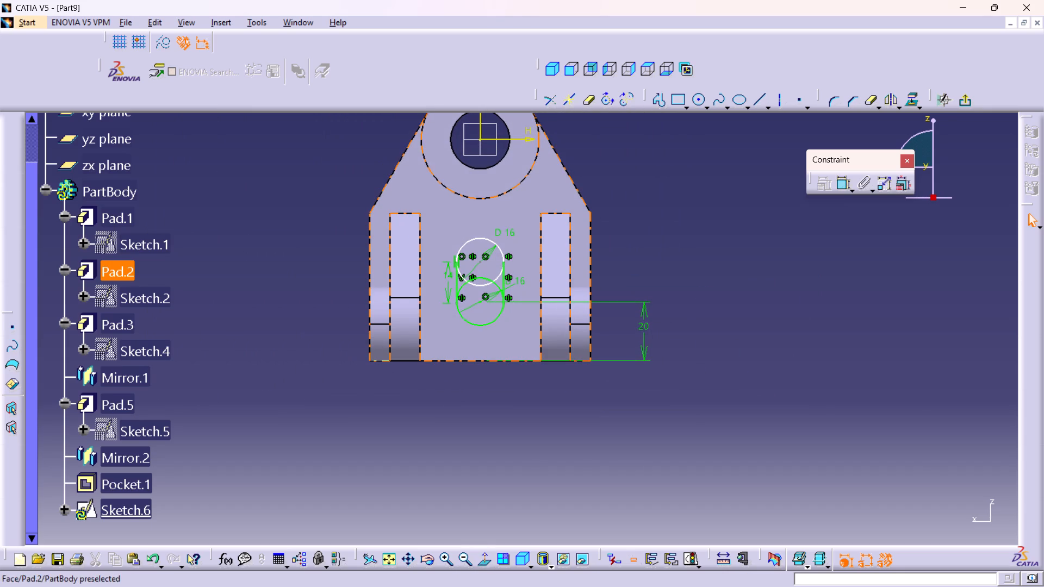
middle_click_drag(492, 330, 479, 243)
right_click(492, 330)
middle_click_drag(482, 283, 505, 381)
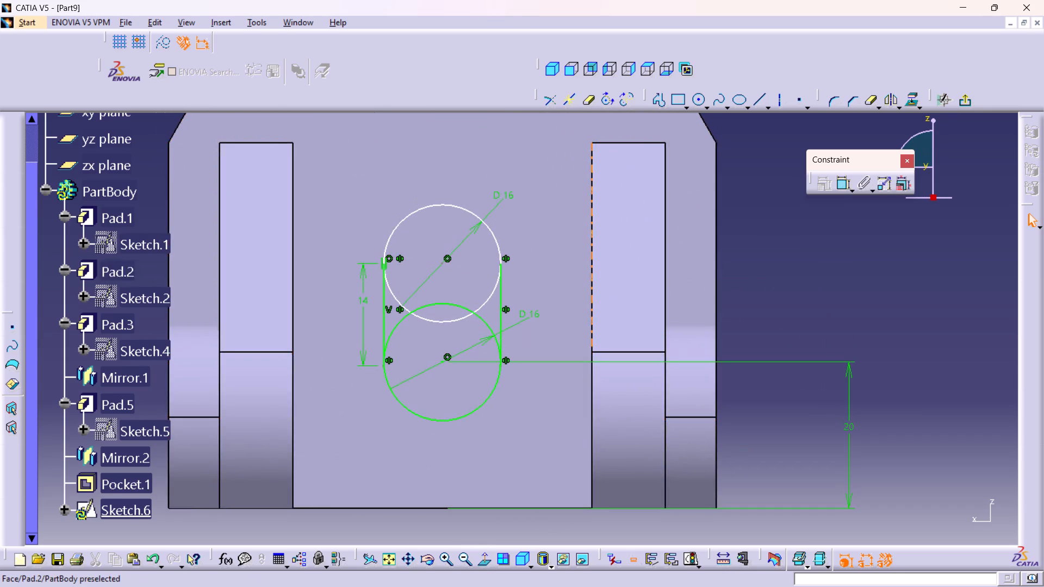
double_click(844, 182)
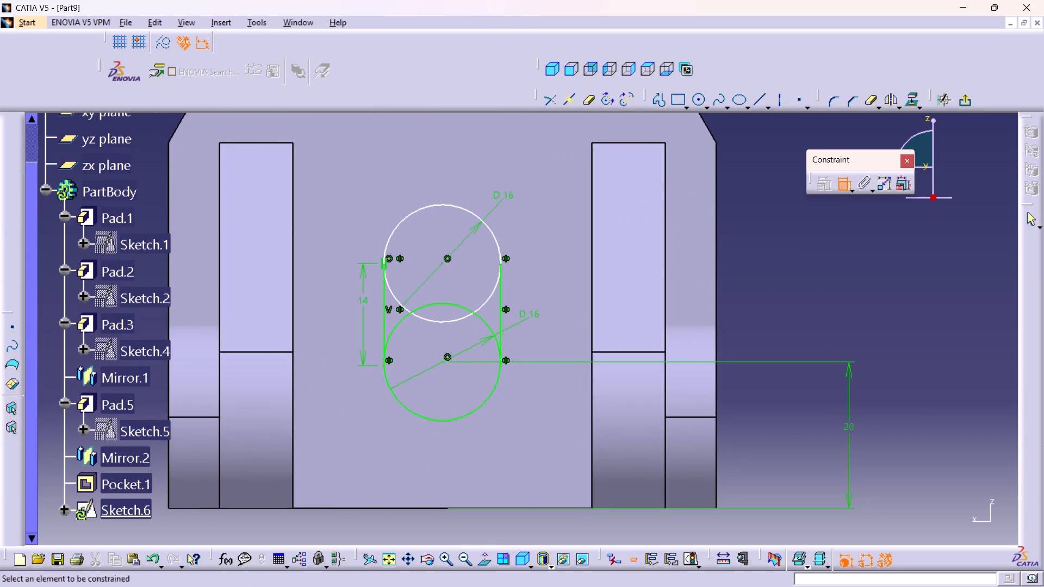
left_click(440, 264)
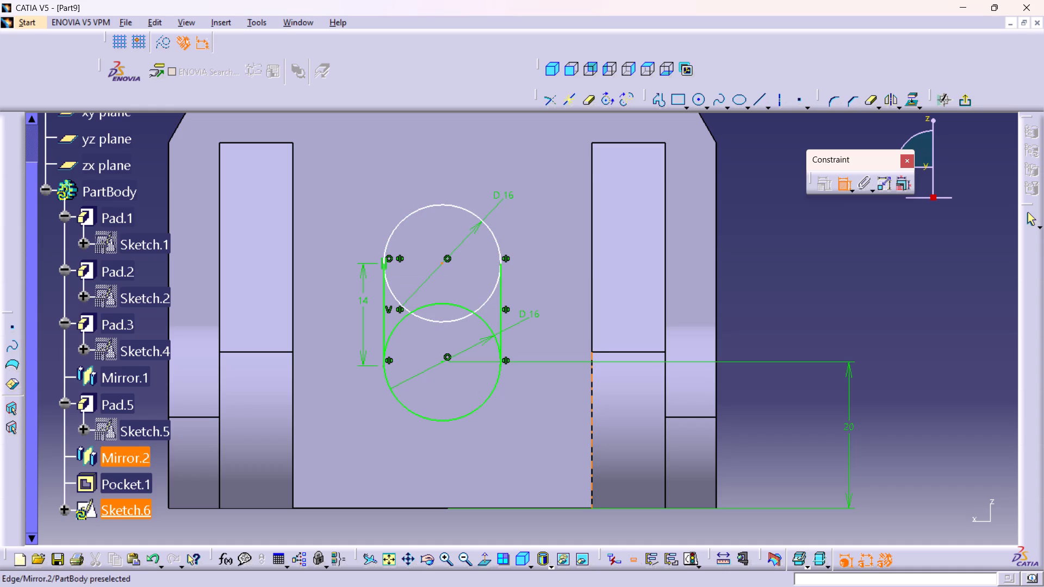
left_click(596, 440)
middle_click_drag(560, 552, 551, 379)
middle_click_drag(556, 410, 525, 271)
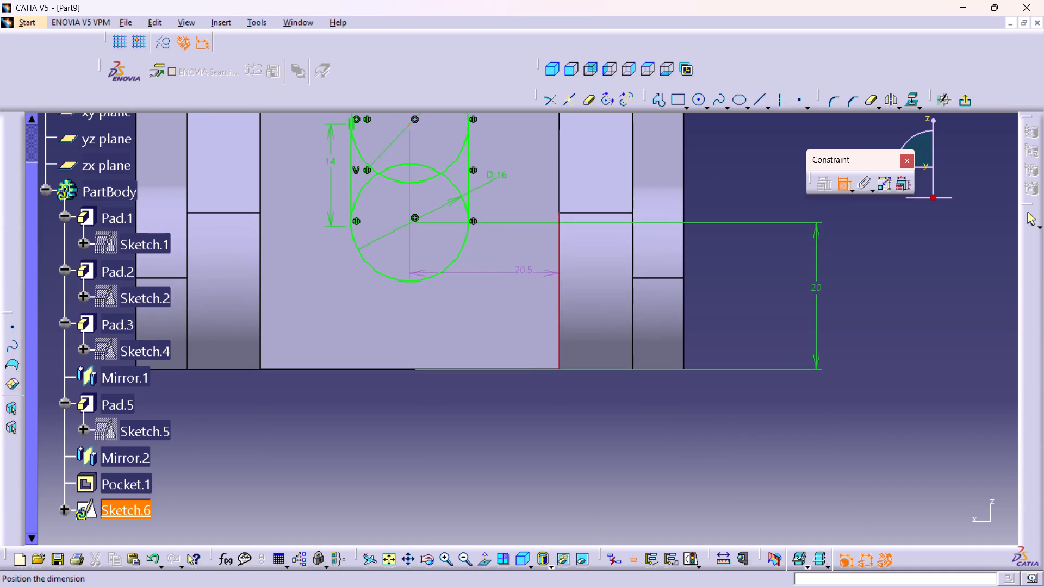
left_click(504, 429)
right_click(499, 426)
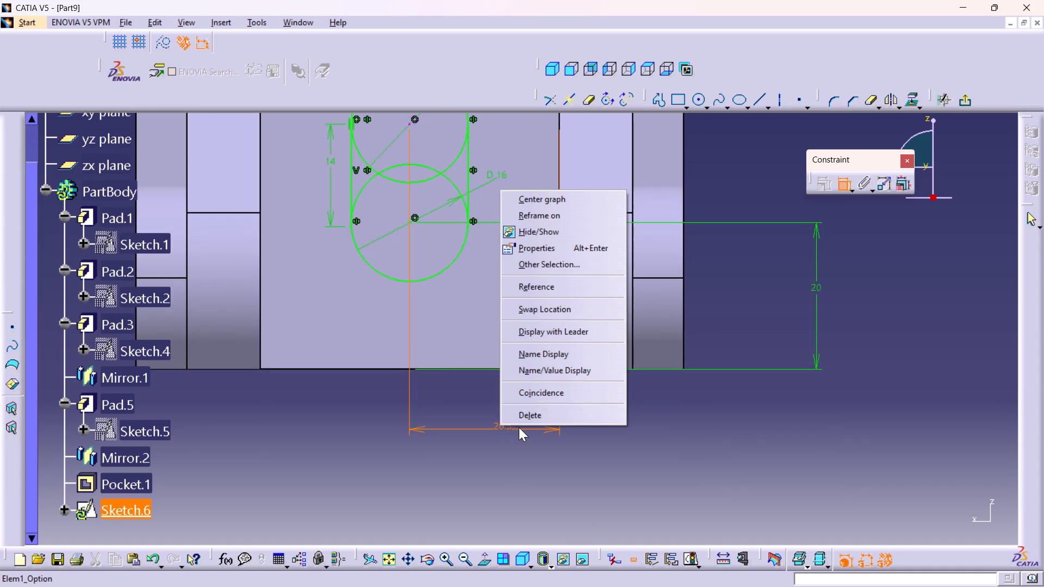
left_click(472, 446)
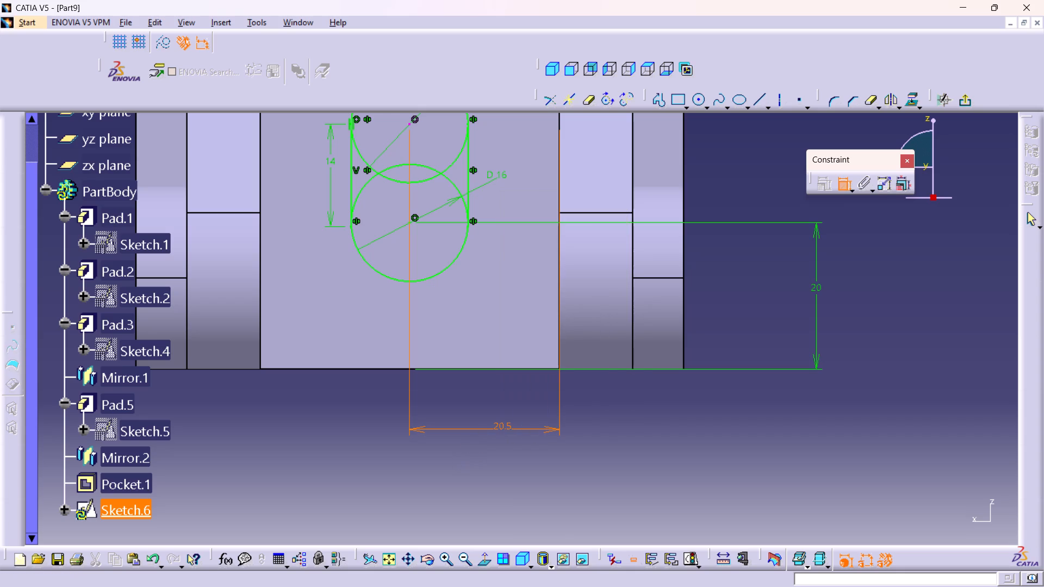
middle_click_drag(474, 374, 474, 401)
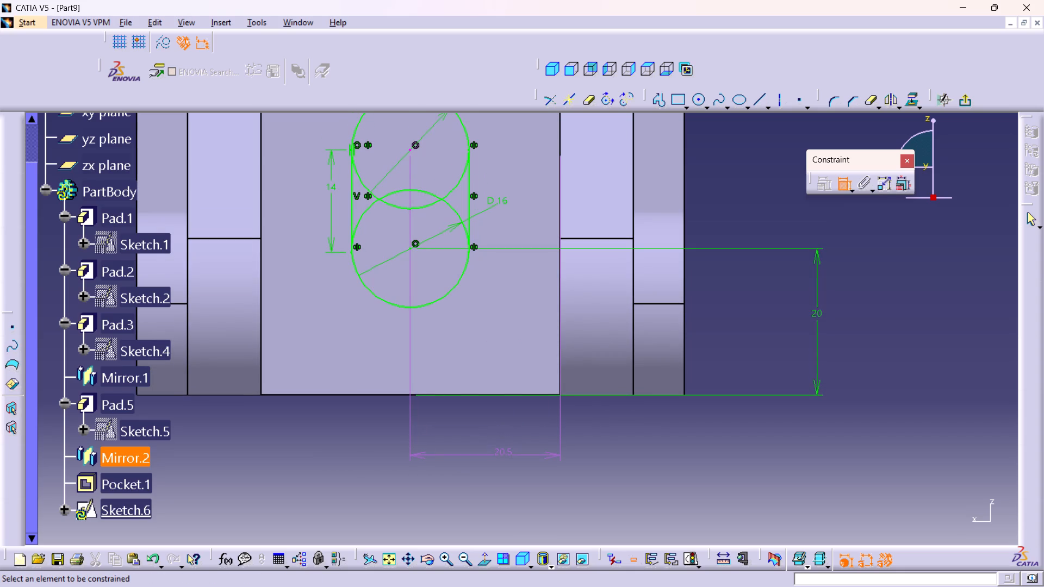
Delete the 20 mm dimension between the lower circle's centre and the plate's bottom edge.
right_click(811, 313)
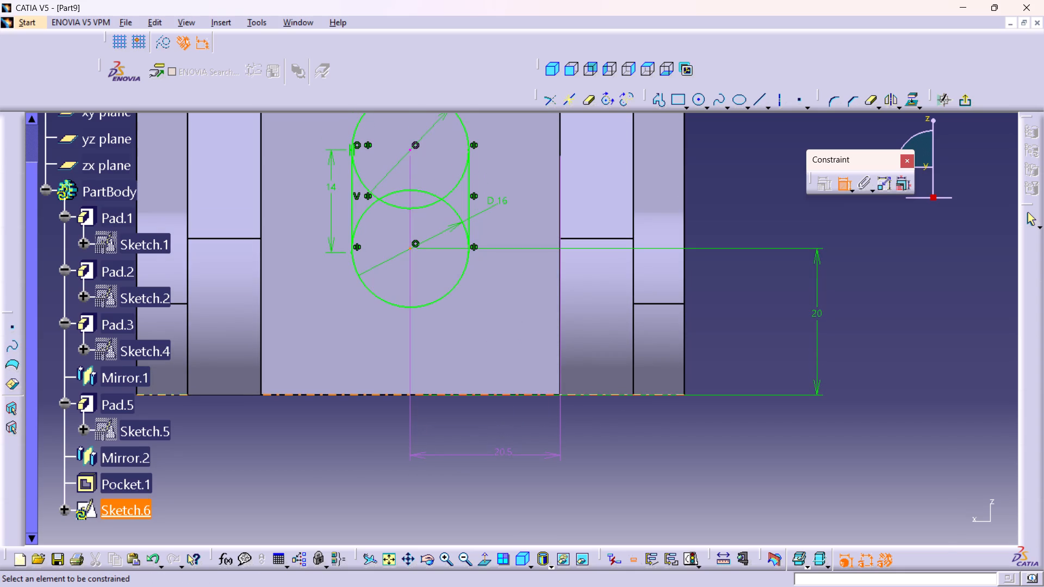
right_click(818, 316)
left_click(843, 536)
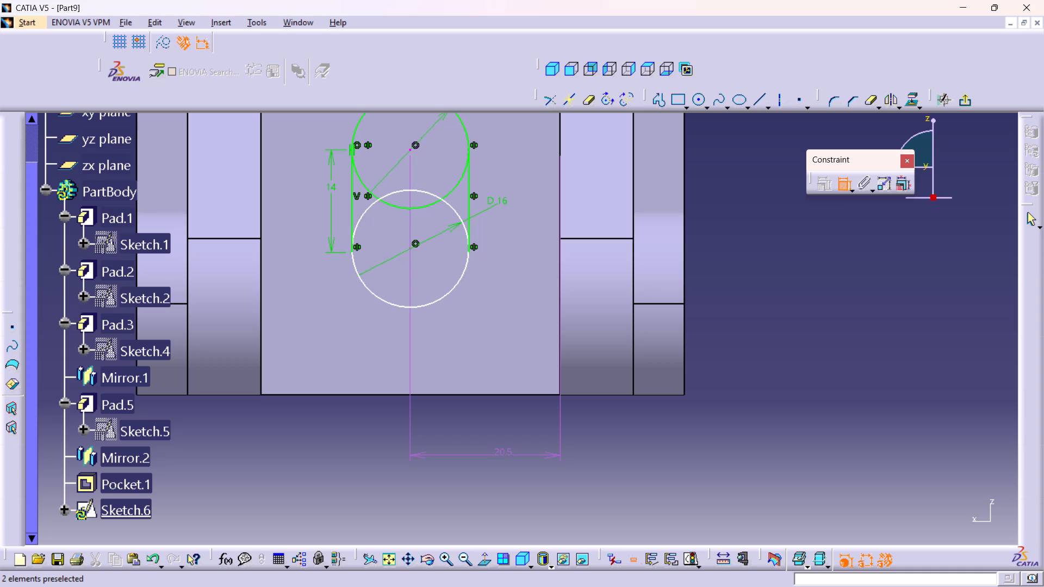
Constrain the left vertical line tangent to the lower circle.
left_click(351, 234)
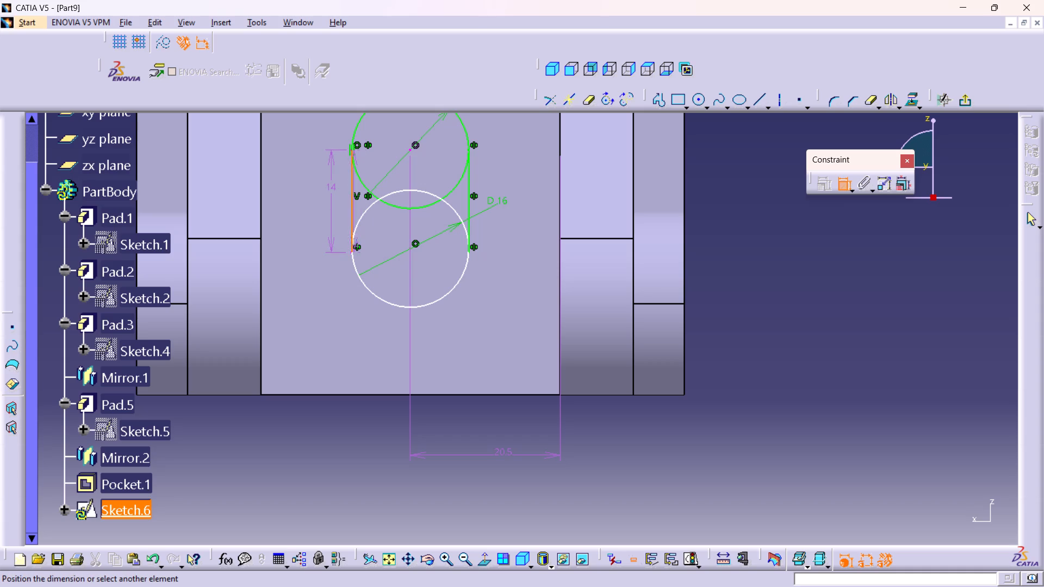
left_click(354, 264)
right_click(354, 288)
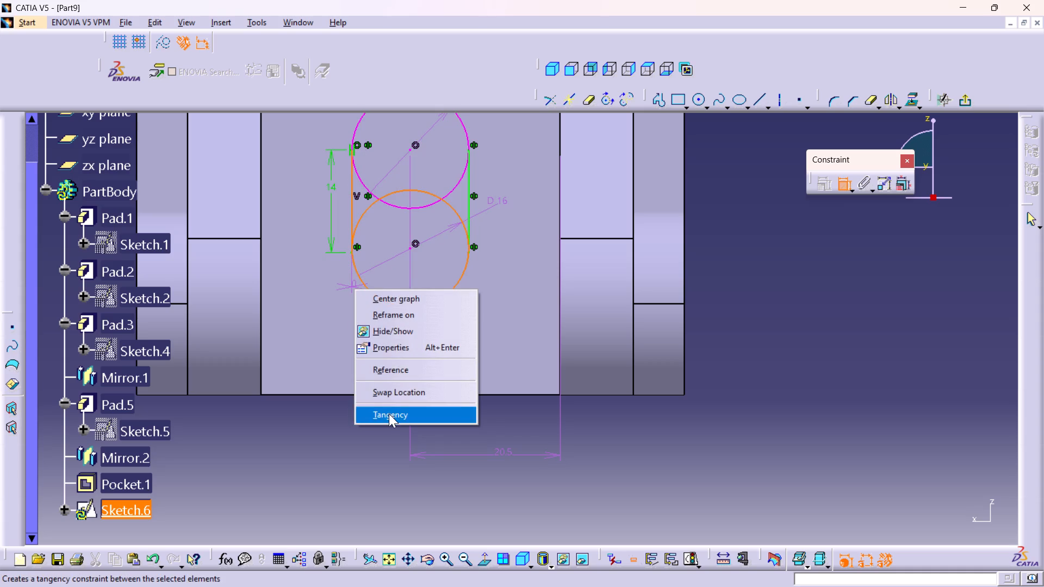
left_click(389, 414)
Delete the lower circle's 16 mm diameter dimension.
middle_click_drag(383, 309, 399, 386)
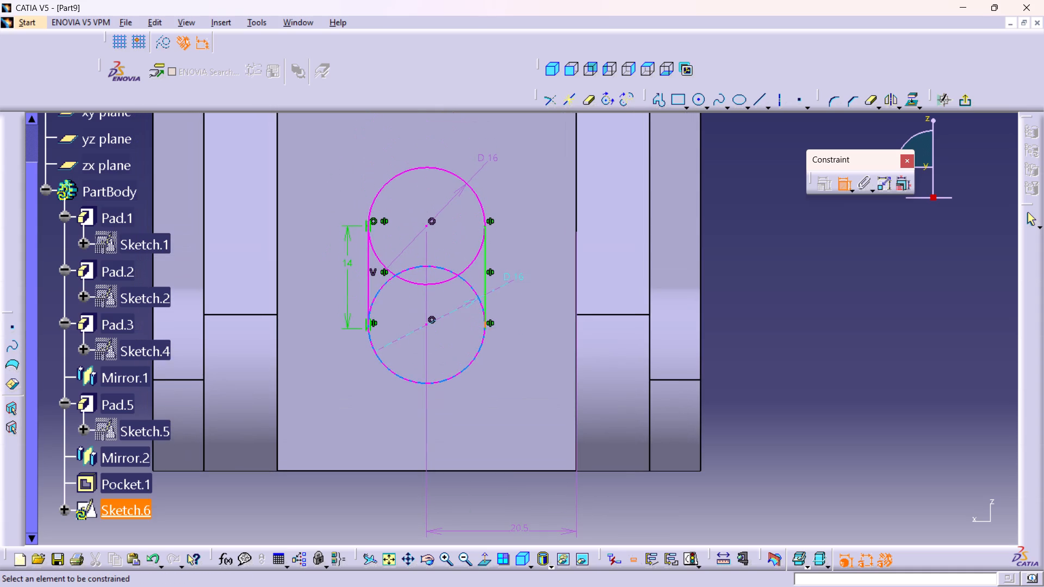
right_click(507, 276)
left_click(533, 498)
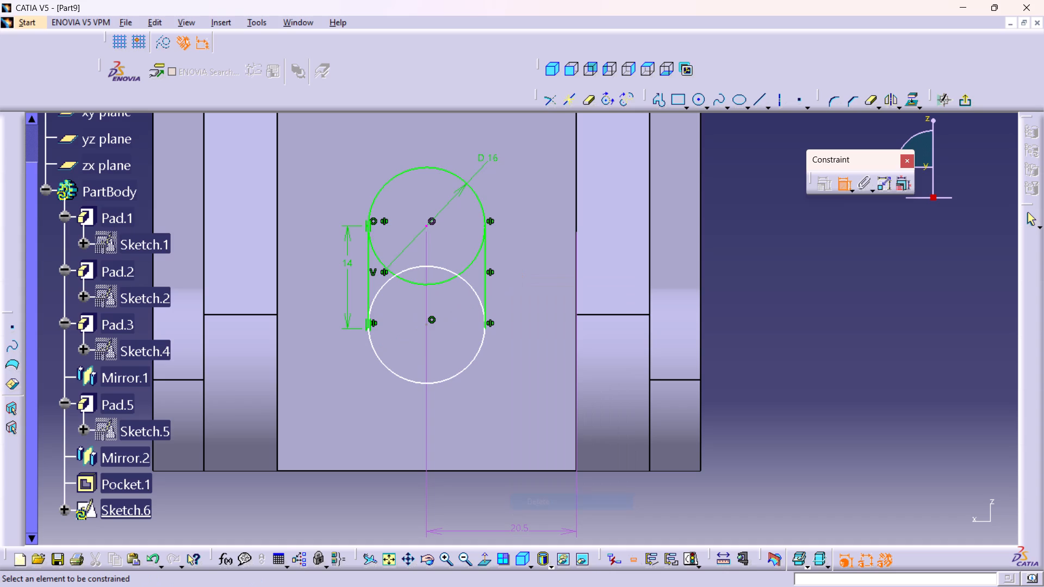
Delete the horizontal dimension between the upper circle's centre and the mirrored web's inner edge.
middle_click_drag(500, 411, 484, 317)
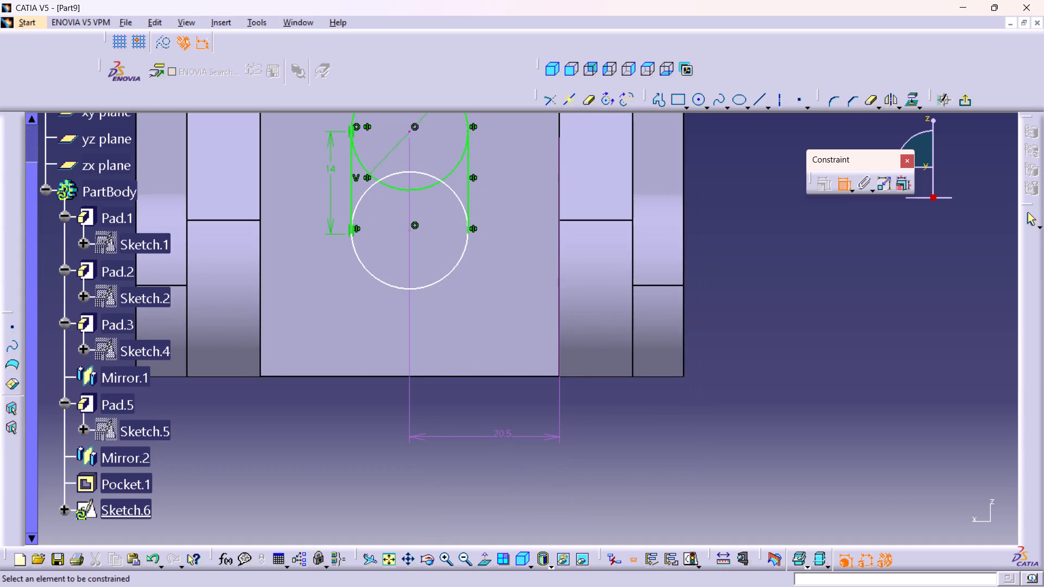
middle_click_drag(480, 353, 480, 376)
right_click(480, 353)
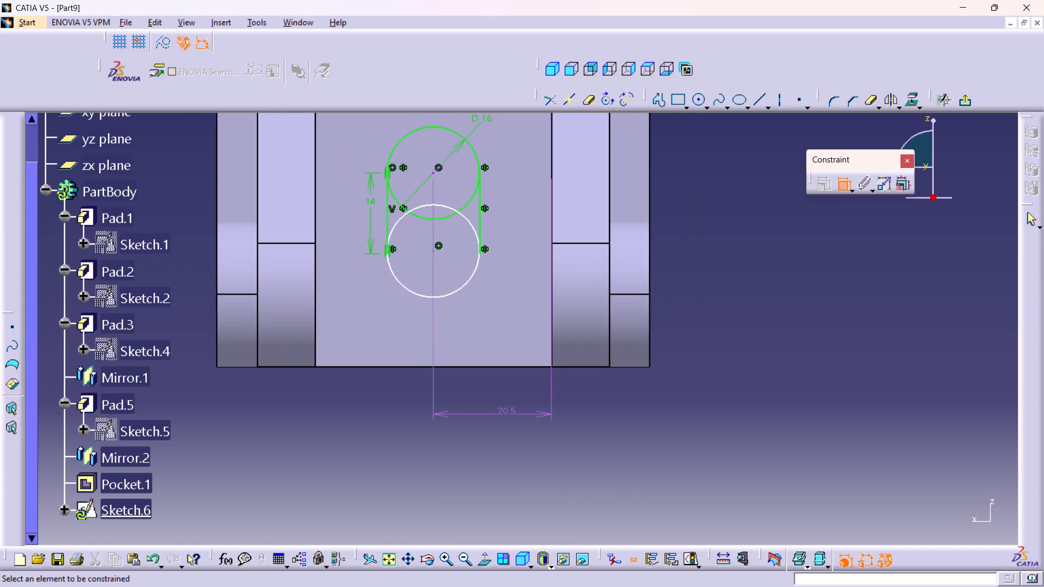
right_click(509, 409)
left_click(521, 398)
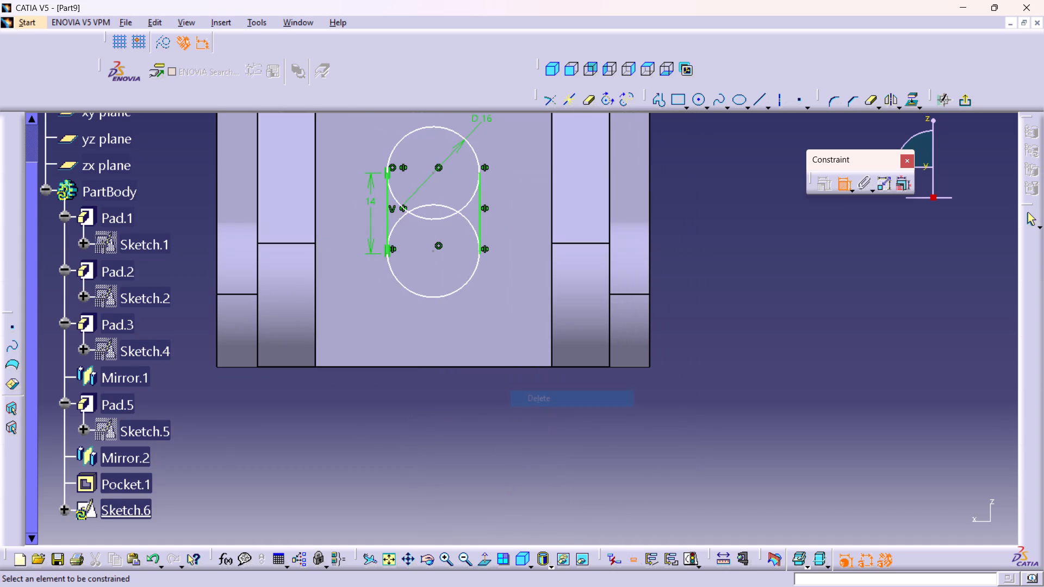
Dimension the lower circle's centre vertically from the plate's bottom edge, placing the dimension beside the part.
left_click(432, 249)
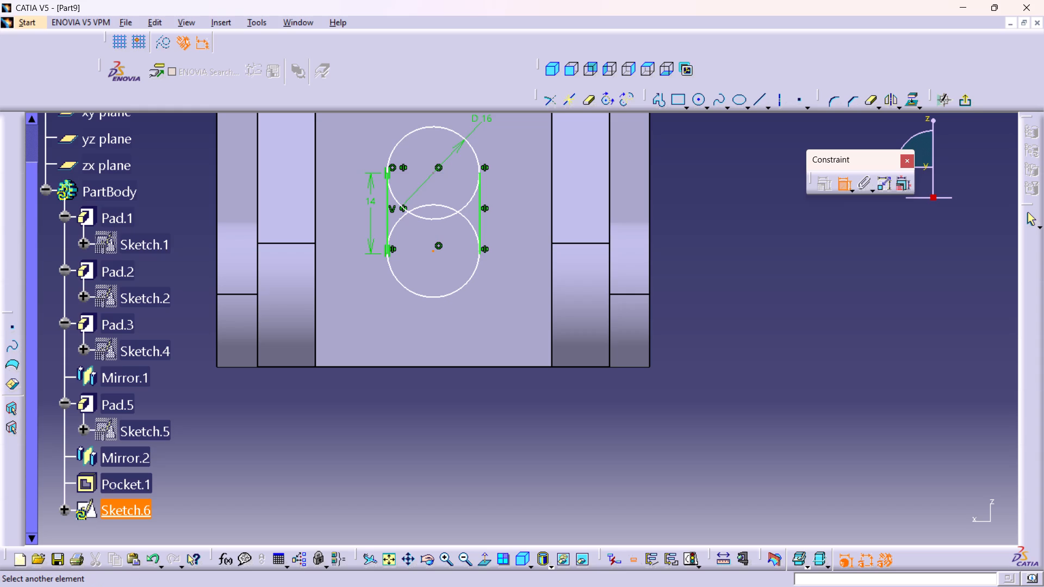
left_click(483, 366)
left_click(687, 270)
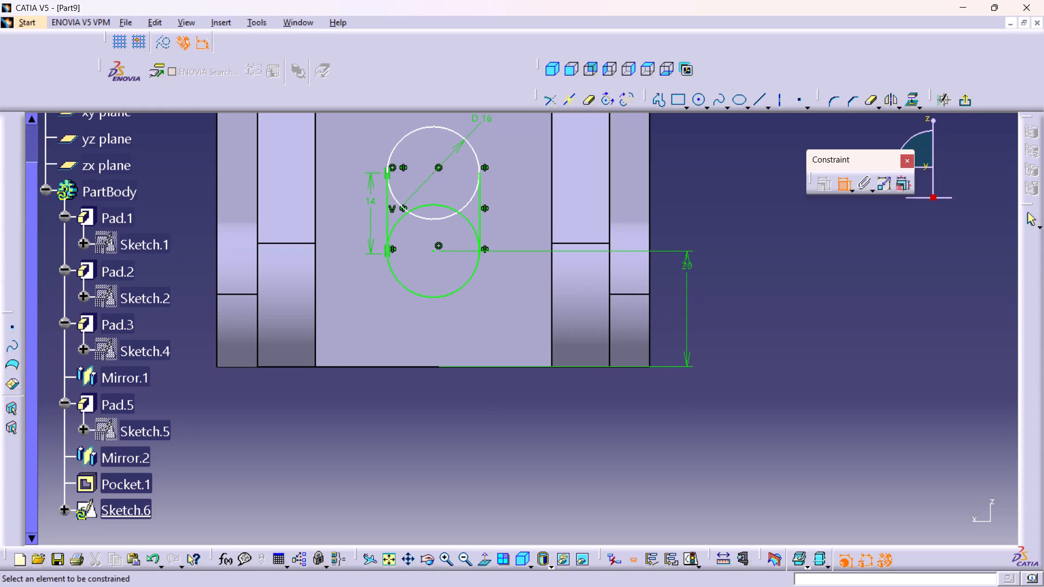
Trim away the overlapping inner arcs of both circles with Quick Trim, leaving a closed slot outline.
middle_click_drag(482, 255, 481, 346)
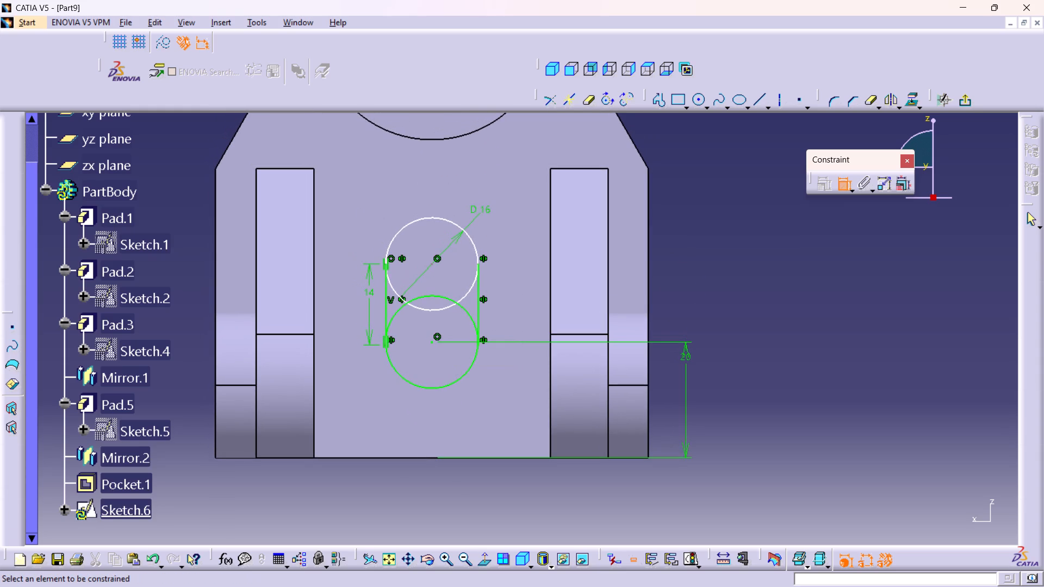
middle_click_drag(427, 271, 458, 402)
middle_click_drag(459, 371, 471, 440)
right_click(459, 371)
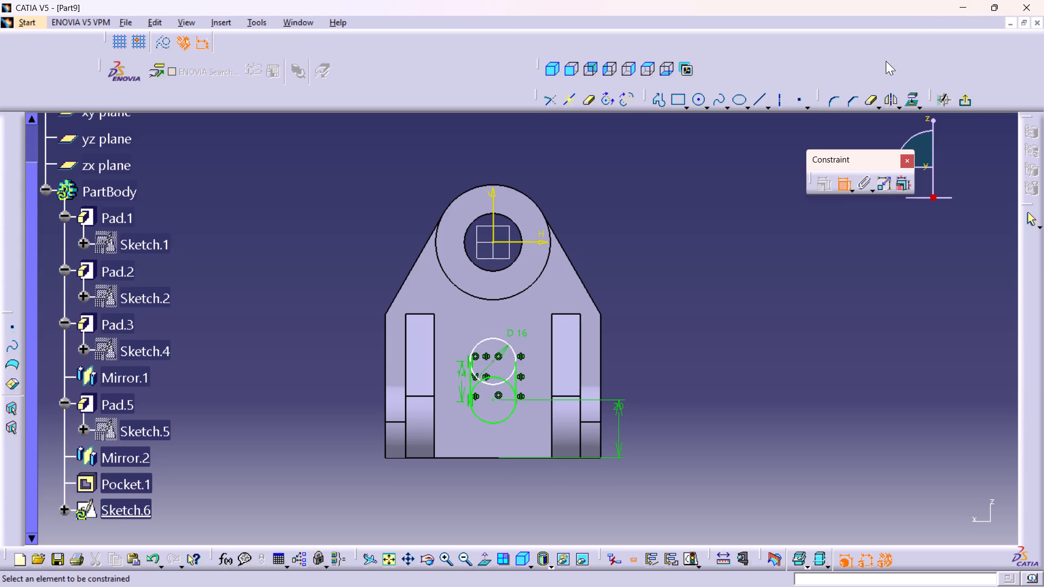
left_click(593, 101)
left_click_drag(593, 101, 593, 127)
middle_click_drag(632, 253, 615, 176)
right_click(632, 253)
middle_click_drag(597, 305, 609, 154)
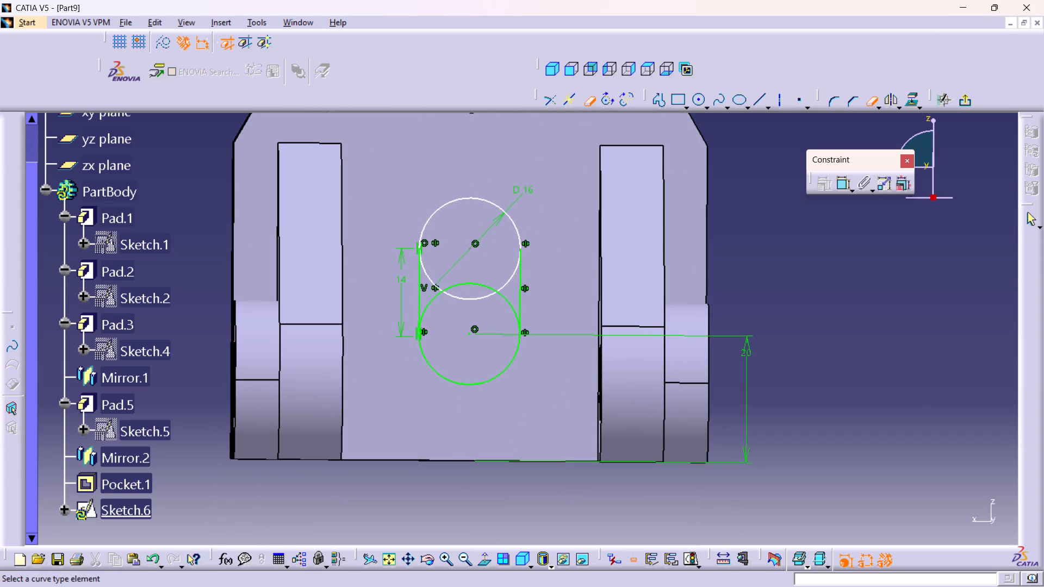
left_click(470, 284)
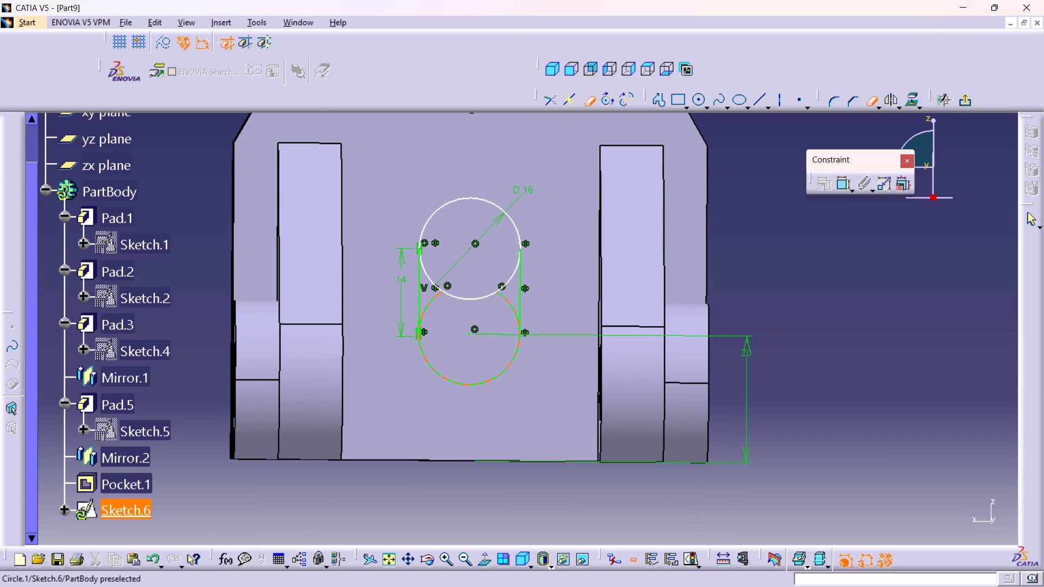
left_click(431, 301)
left_click(472, 299)
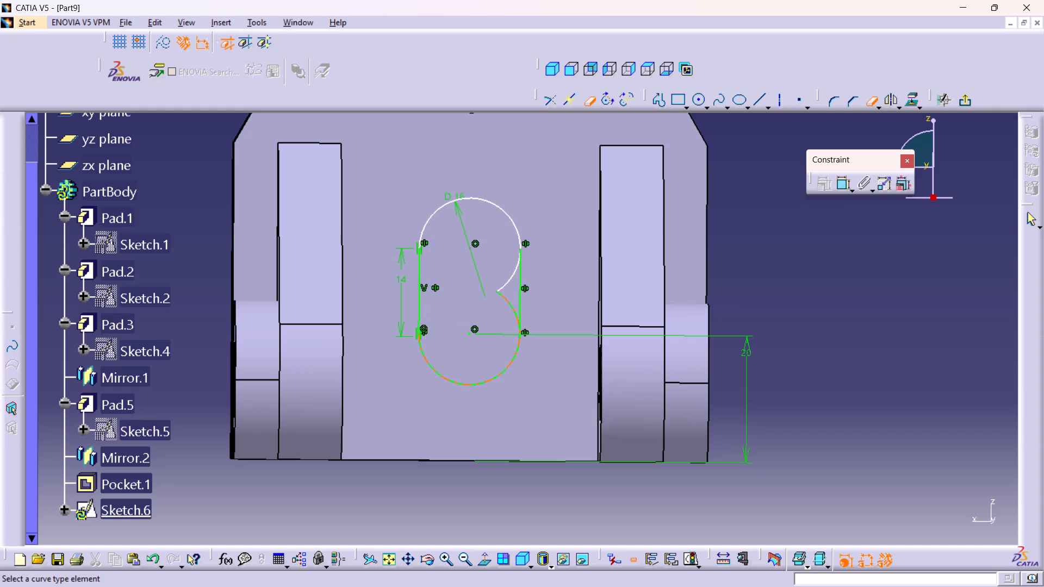
left_click(512, 306)
left_click(505, 284)
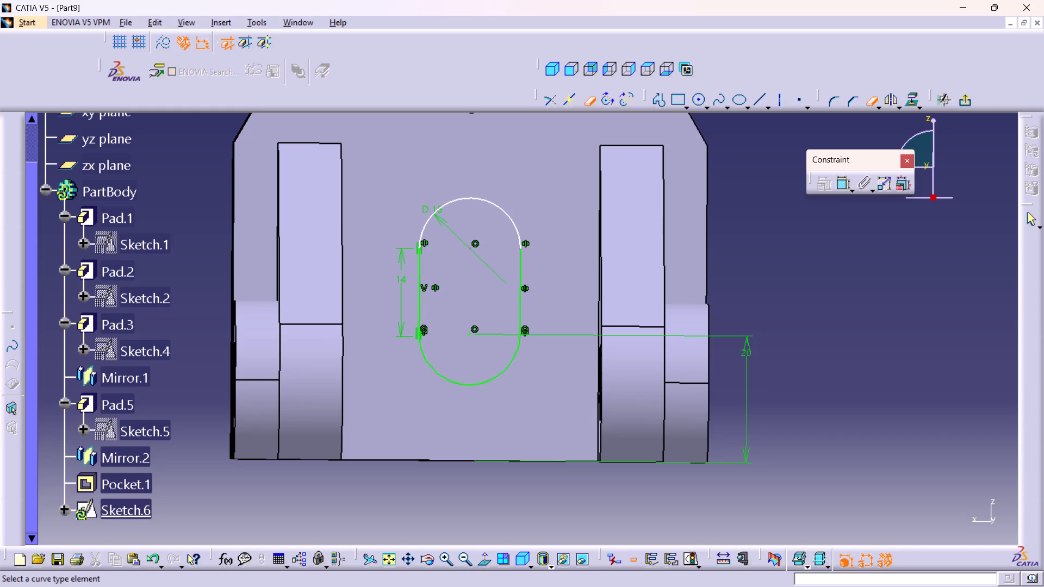
Dimension the radius of the slot's upper arc.
left_click(842, 186)
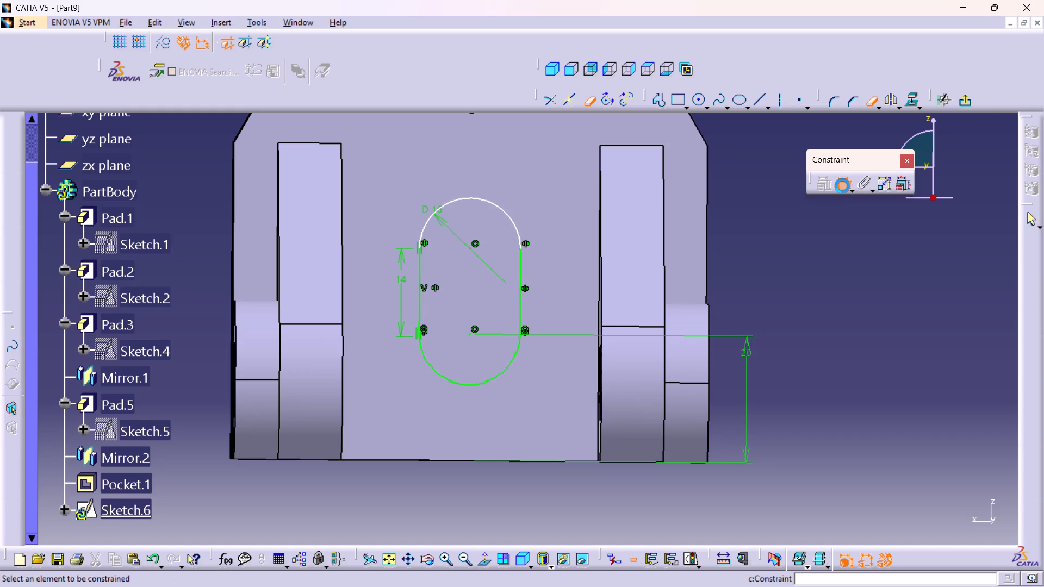
left_click(478, 200)
left_click(498, 184)
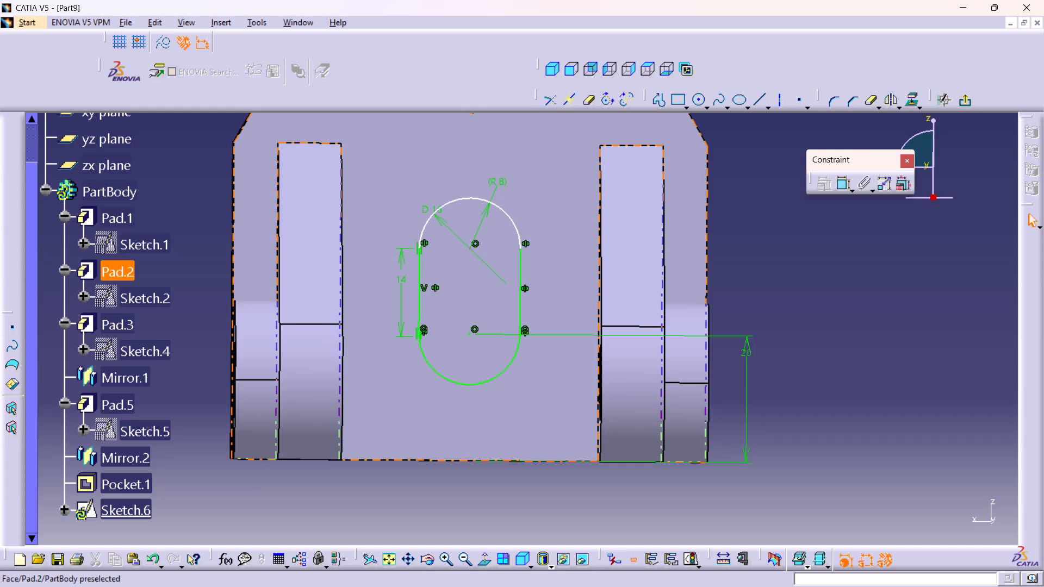
Delete the 16 mm diameter dimension from the slot's upper arc.
right_click(437, 220)
left_click(476, 394)
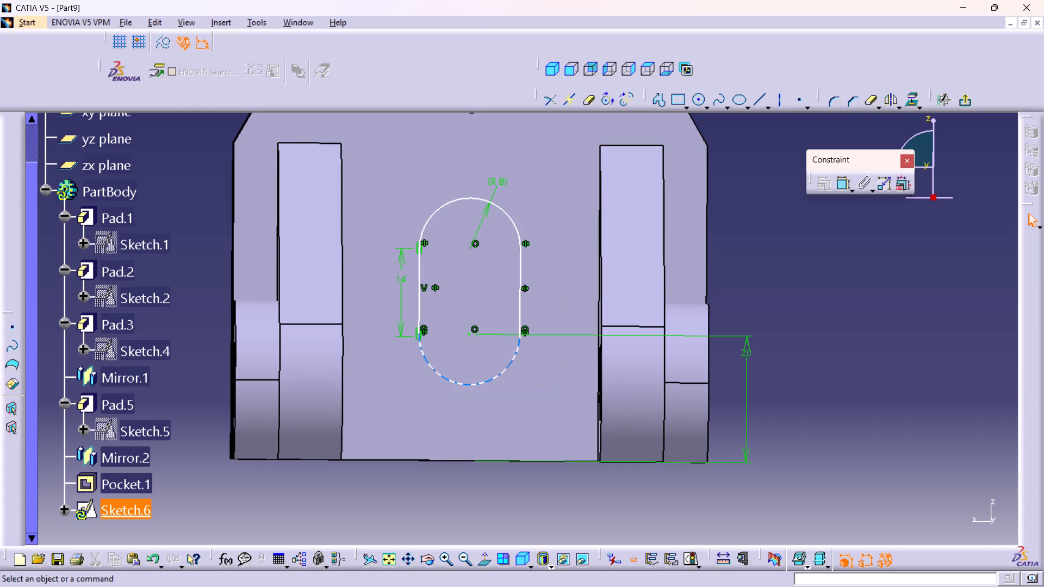
Dimension the radius of the slot's lower arc.
left_click(471, 385)
left_click(446, 395)
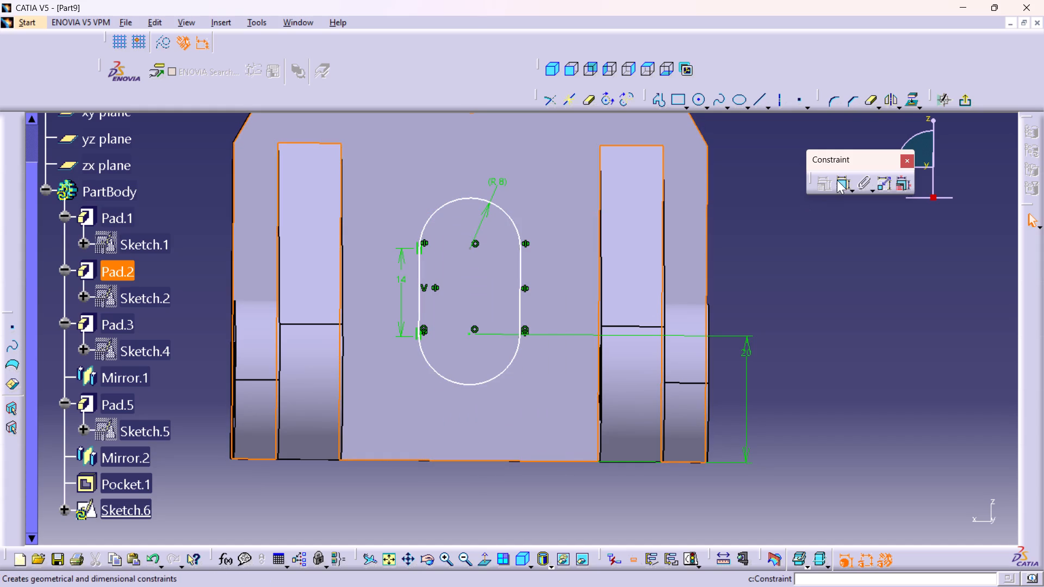
double_click(837, 183)
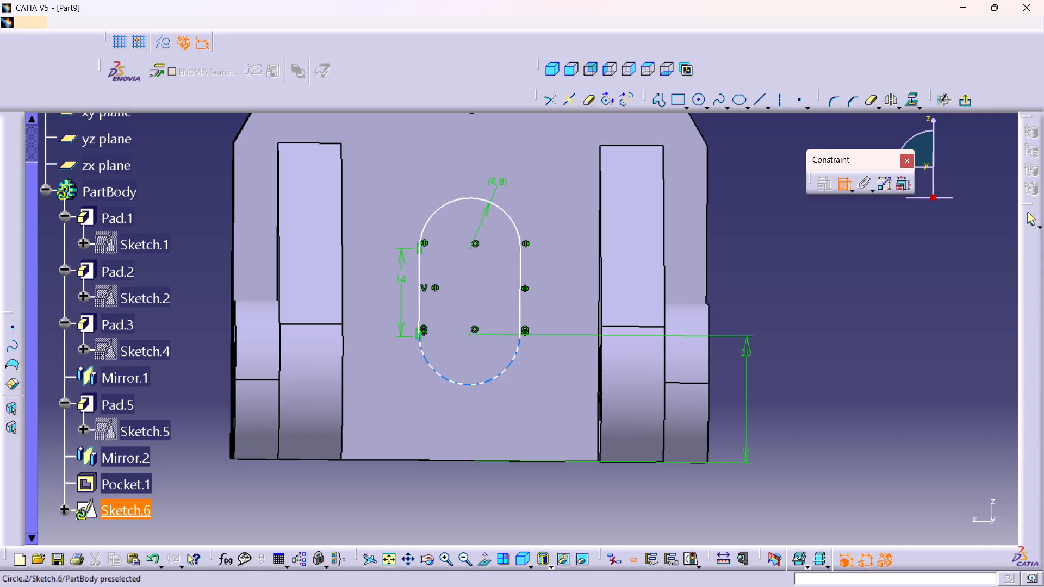
left_click(448, 380)
left_click(434, 379)
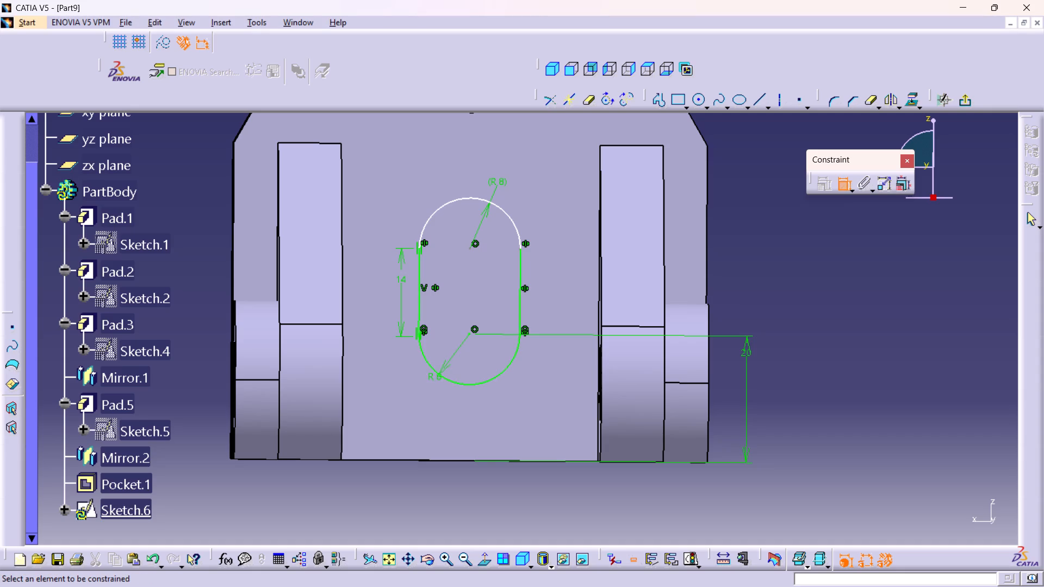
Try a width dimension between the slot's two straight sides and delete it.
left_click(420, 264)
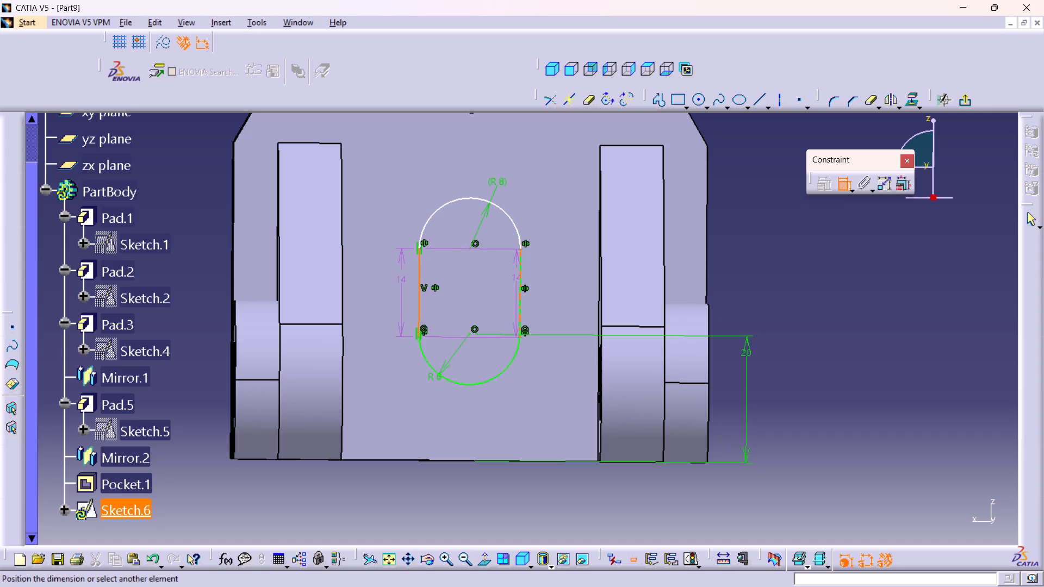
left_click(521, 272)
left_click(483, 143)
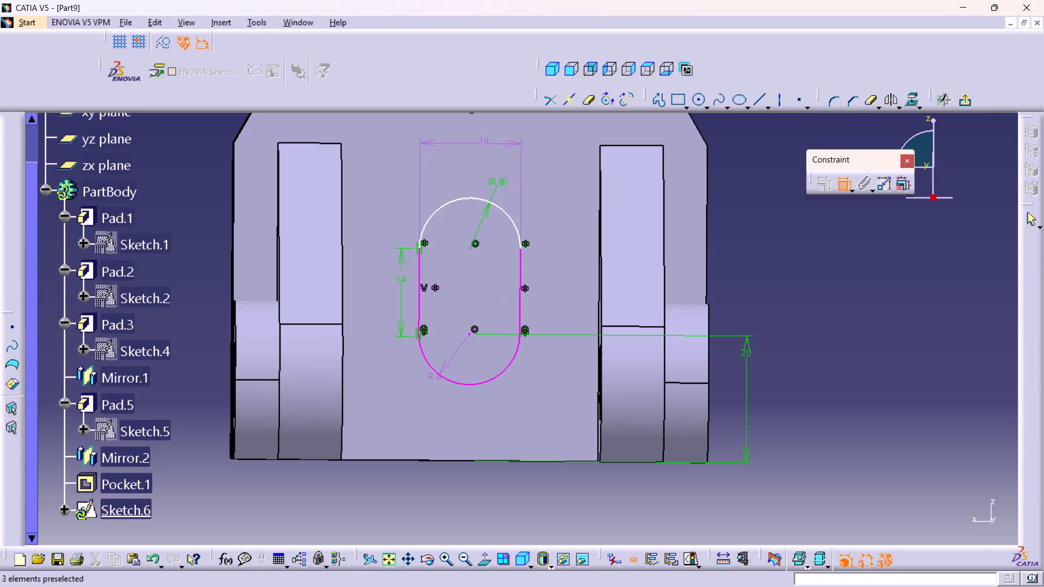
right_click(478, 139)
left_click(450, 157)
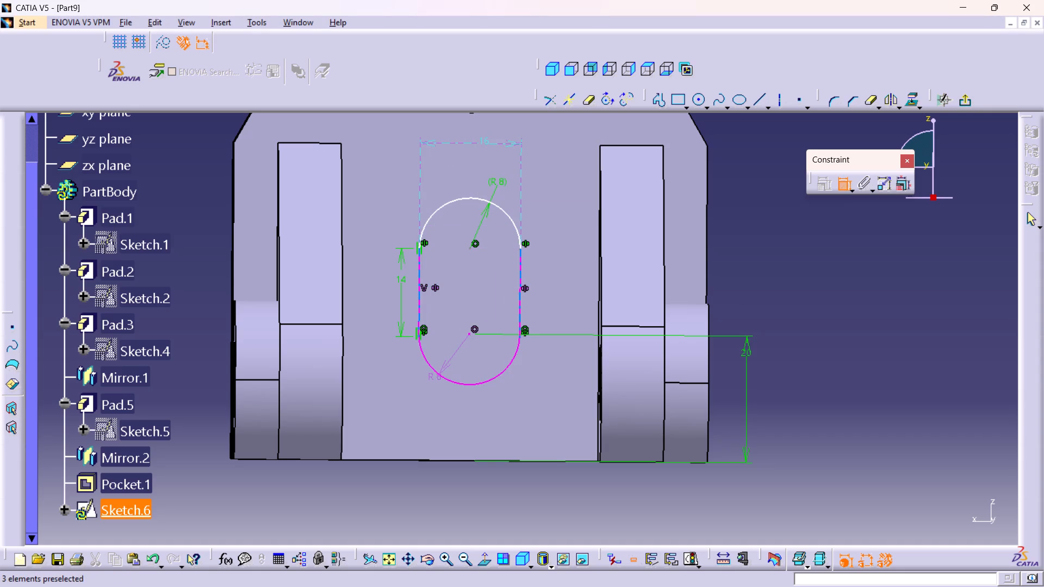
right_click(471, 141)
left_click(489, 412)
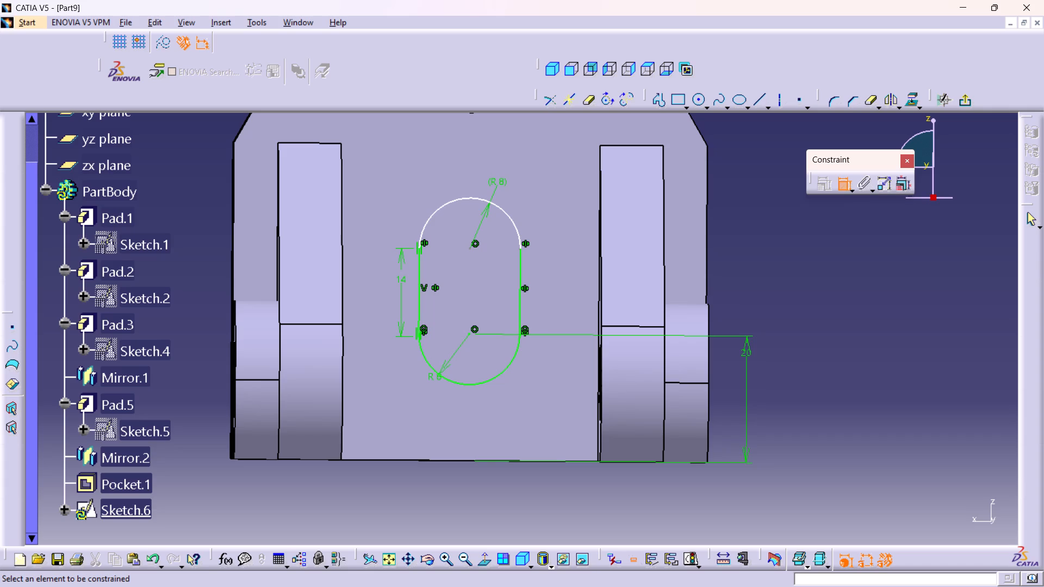
View the sketch plane squarely and delete the reference radius dimension from the slot's upper arc.
left_click(489, 556)
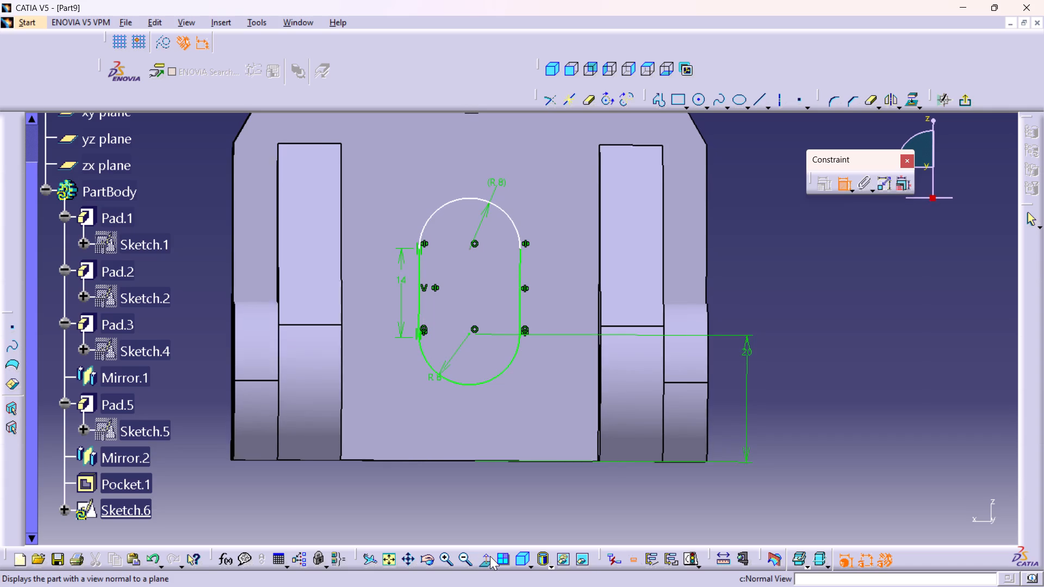
middle_click_drag(511, 438, 502, 416)
right_click(511, 438)
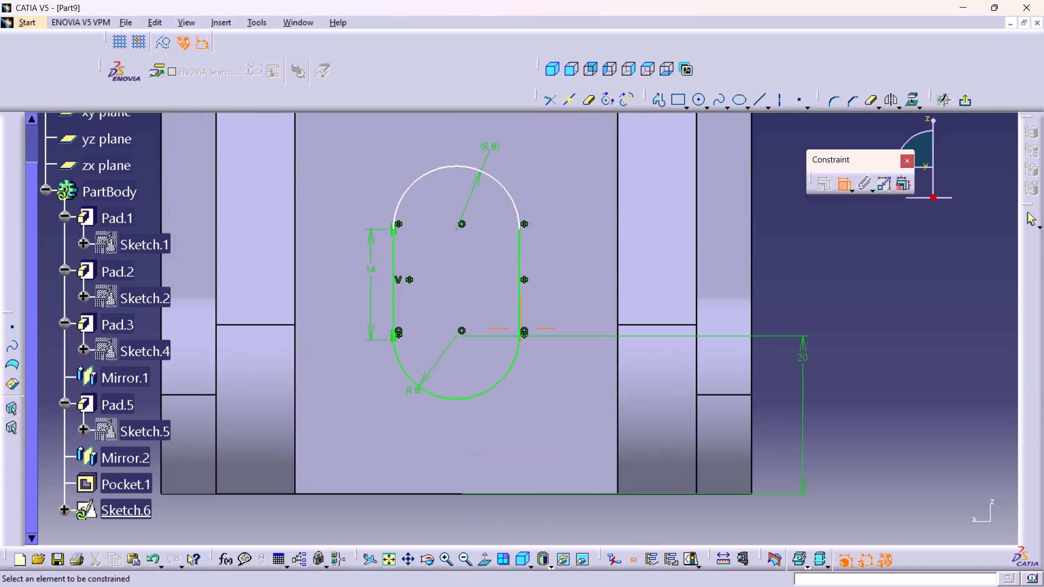
middle_click_drag(509, 407, 519, 421)
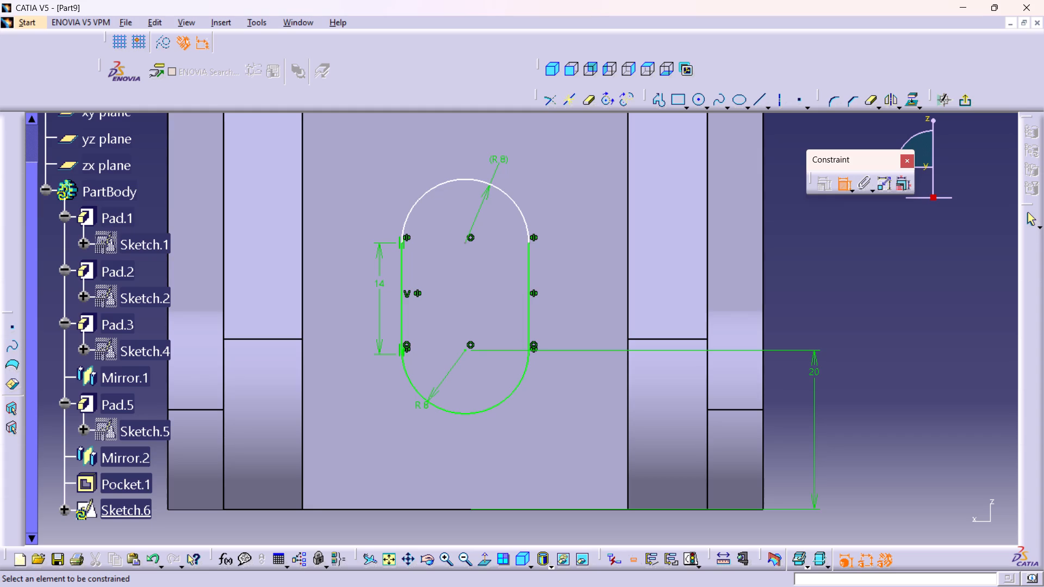
right_click(501, 159)
left_click(544, 381)
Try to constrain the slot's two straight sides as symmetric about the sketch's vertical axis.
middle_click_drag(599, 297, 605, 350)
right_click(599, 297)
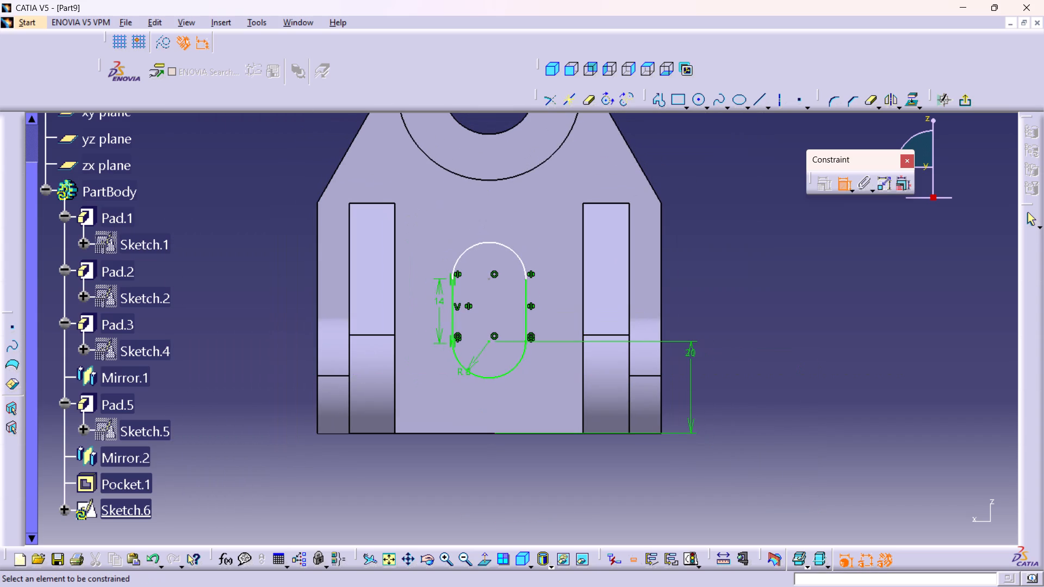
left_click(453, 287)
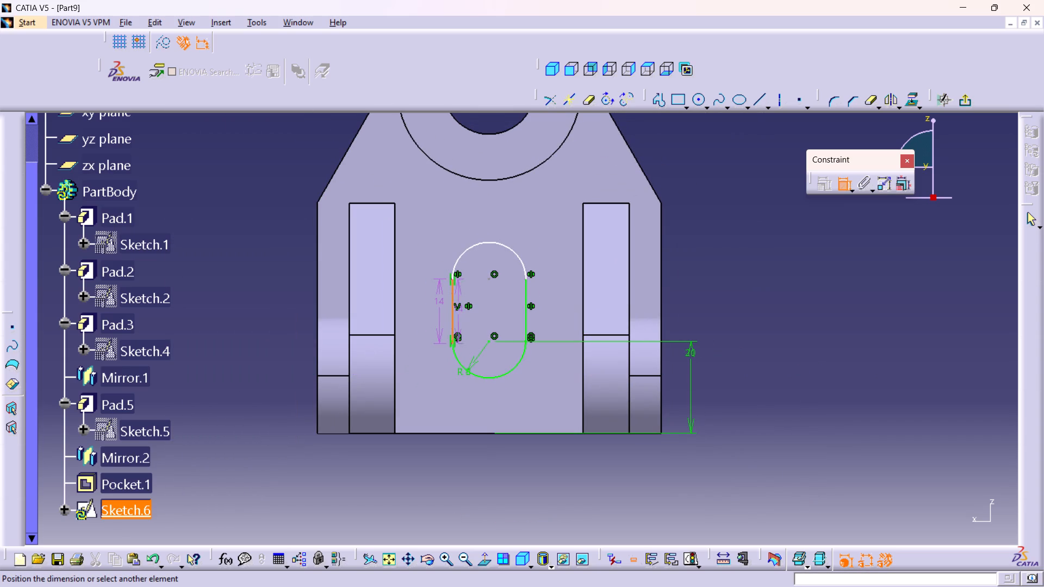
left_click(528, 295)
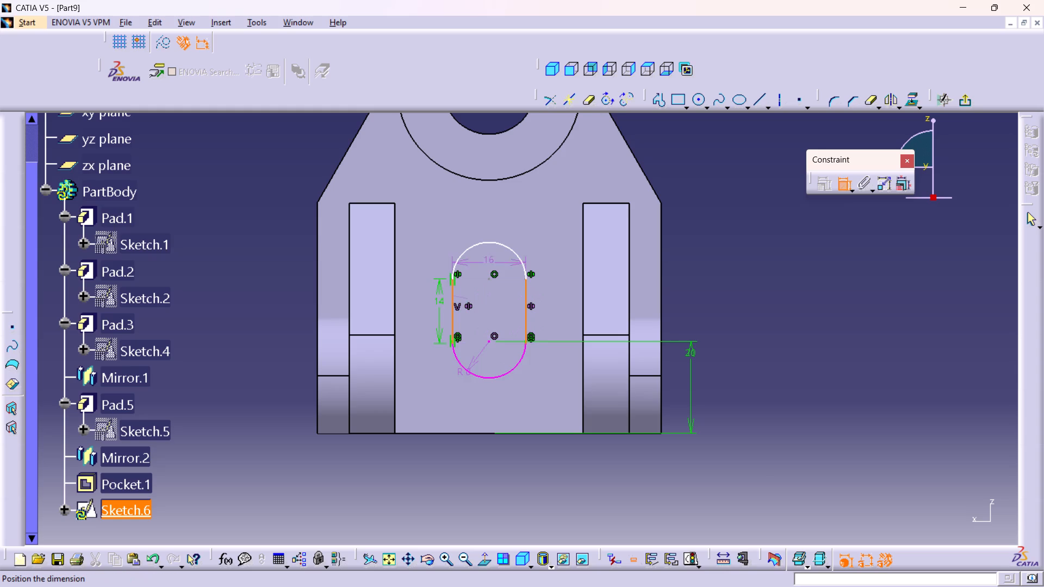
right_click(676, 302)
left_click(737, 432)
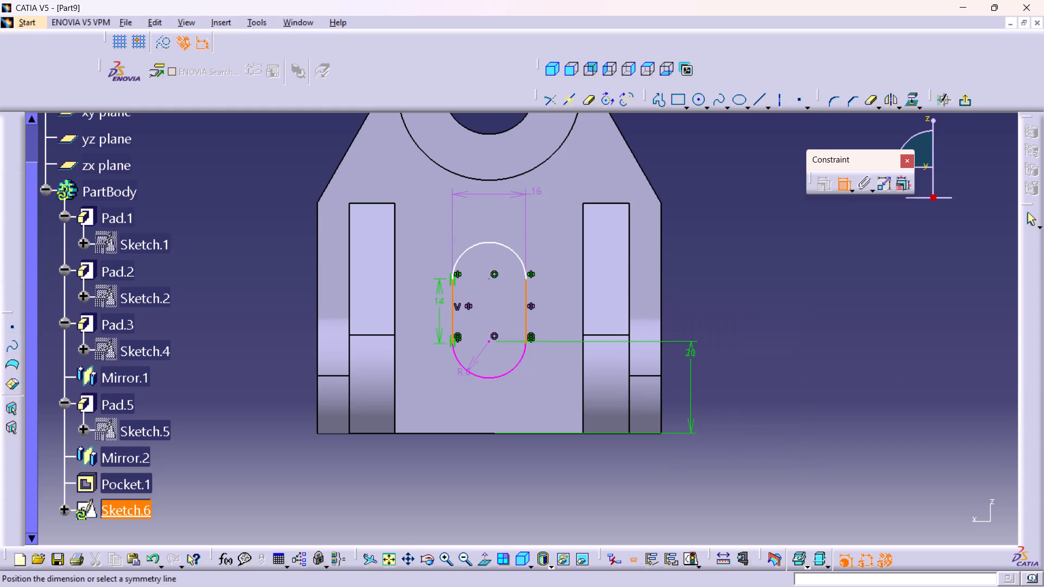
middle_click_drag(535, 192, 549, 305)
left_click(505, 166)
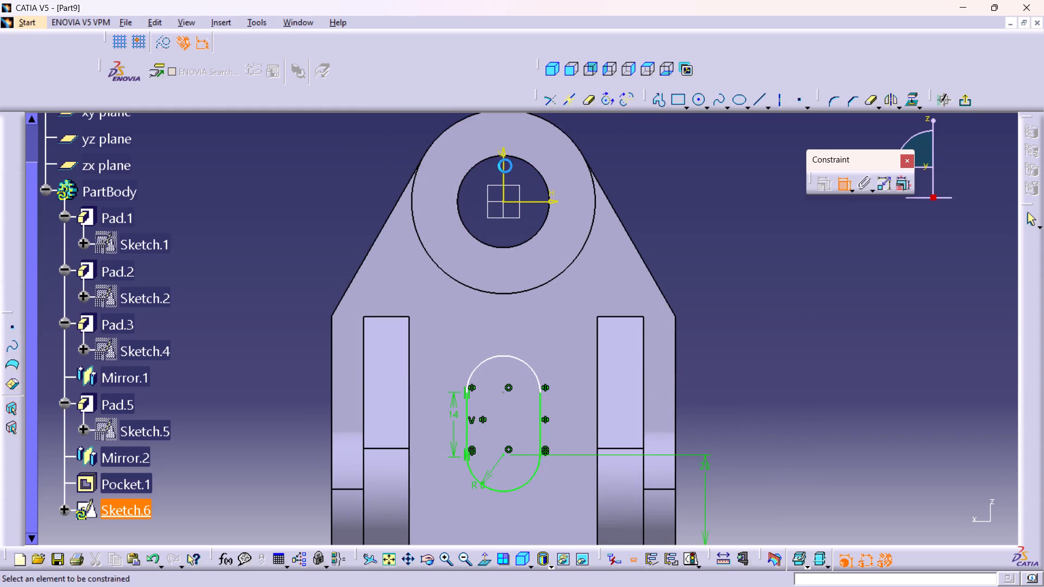
Make the slot's upper arc tangent to the straight side opposite the 14 mm dimension.
middle_click_drag(752, 305, 752, 236)
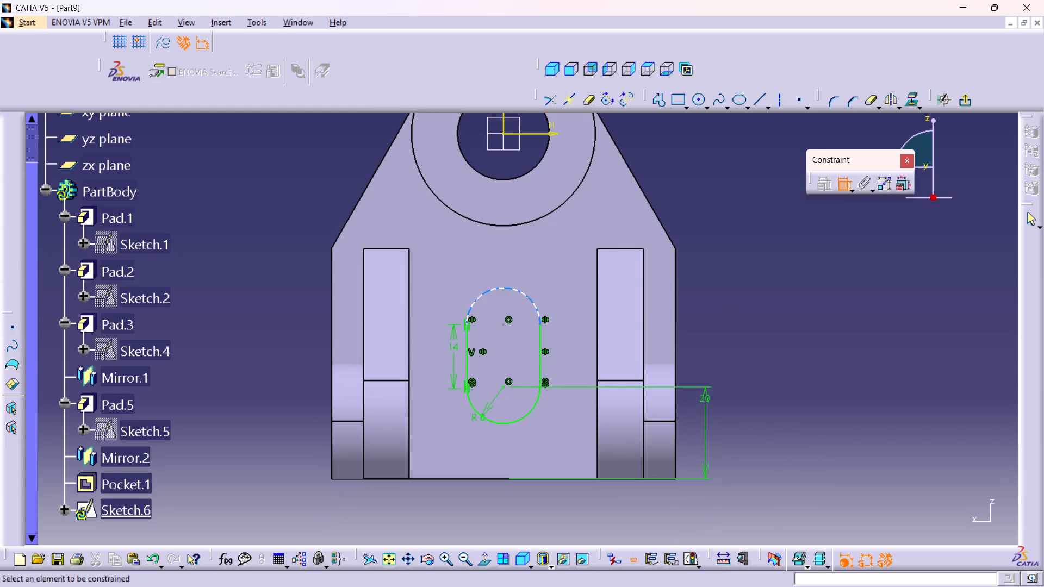
left_click(537, 311)
left_click(542, 338)
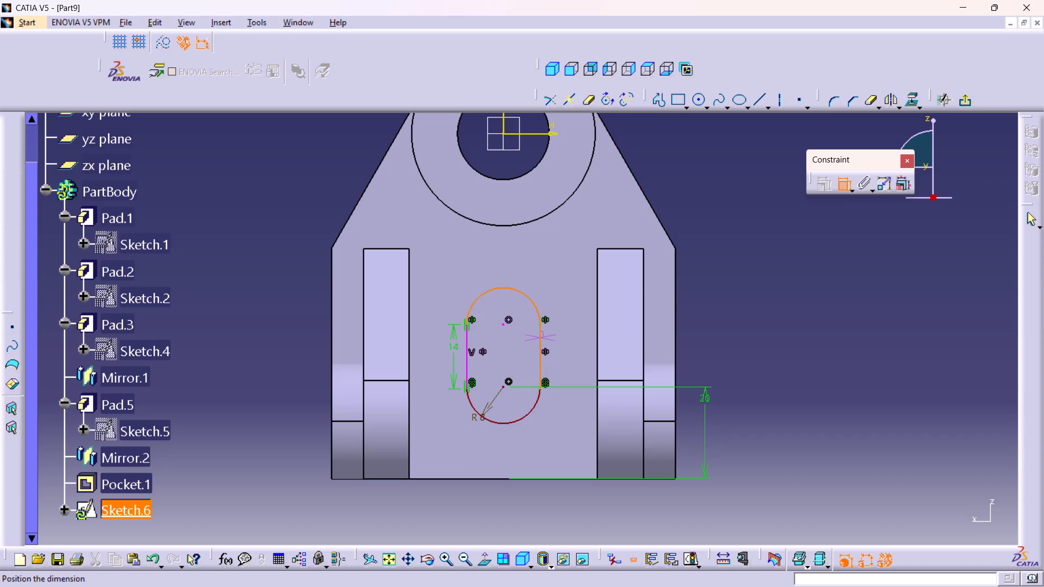
right_click(762, 325)
left_click(786, 385)
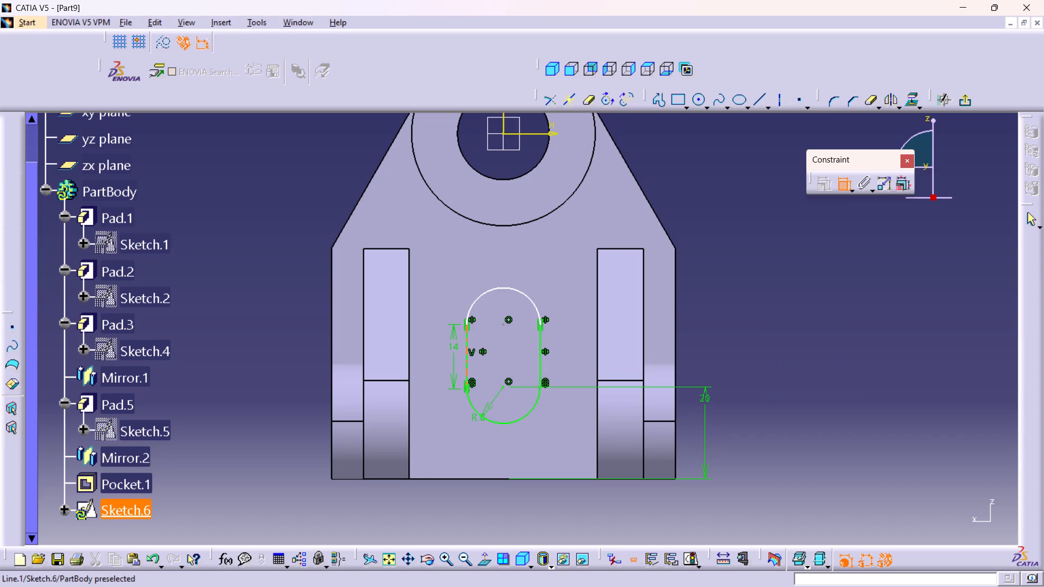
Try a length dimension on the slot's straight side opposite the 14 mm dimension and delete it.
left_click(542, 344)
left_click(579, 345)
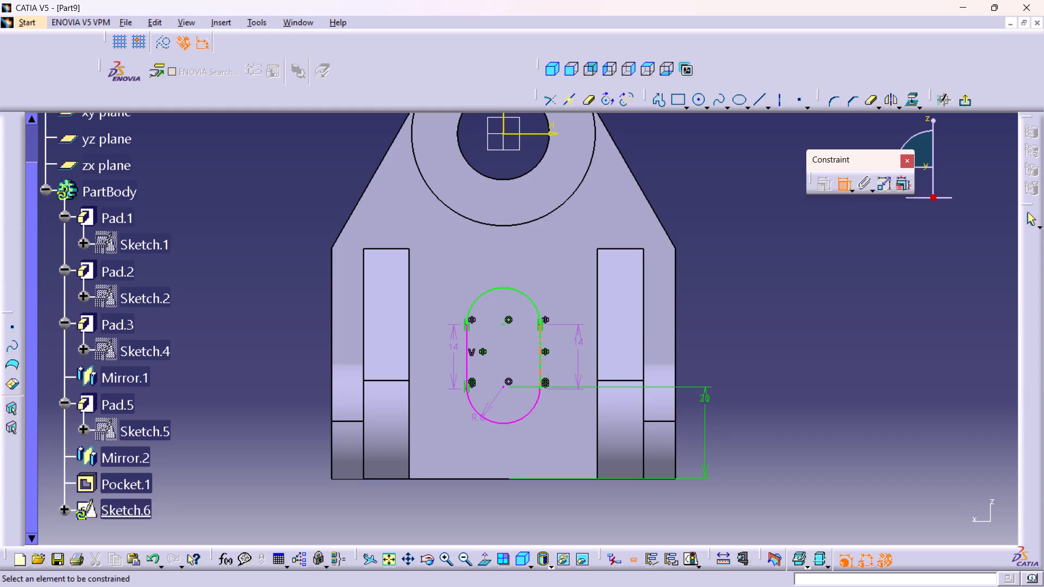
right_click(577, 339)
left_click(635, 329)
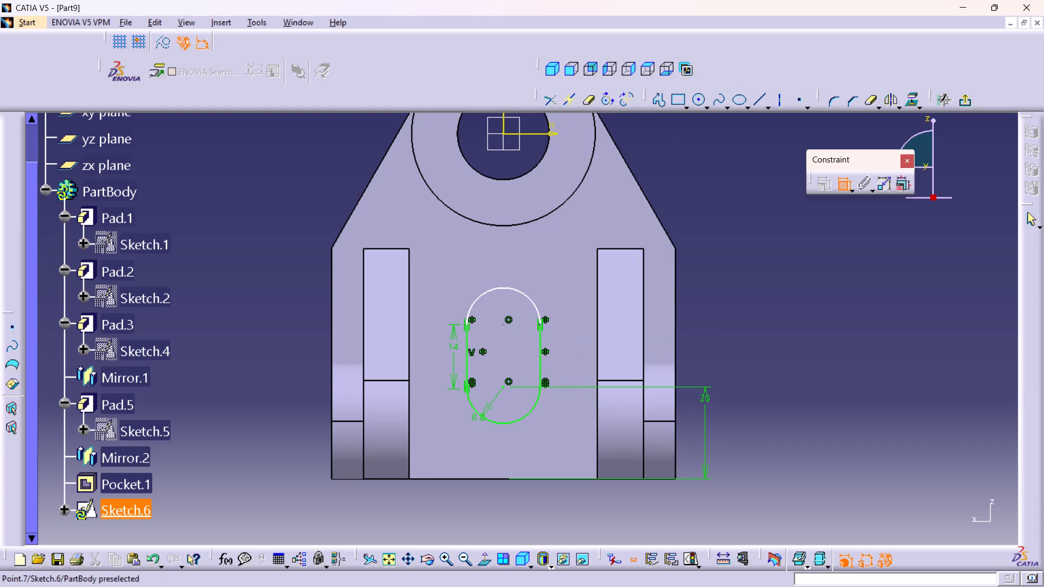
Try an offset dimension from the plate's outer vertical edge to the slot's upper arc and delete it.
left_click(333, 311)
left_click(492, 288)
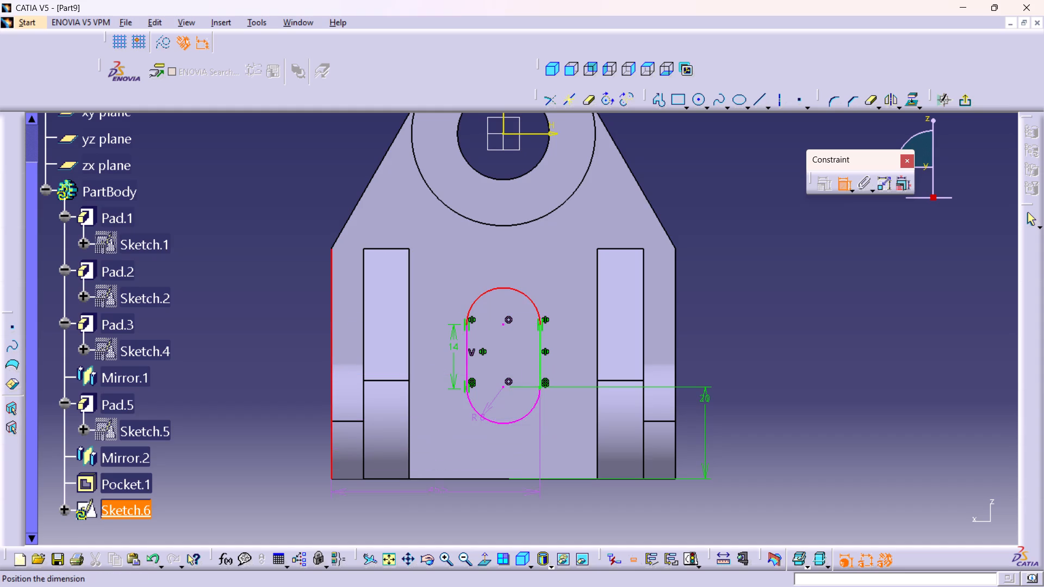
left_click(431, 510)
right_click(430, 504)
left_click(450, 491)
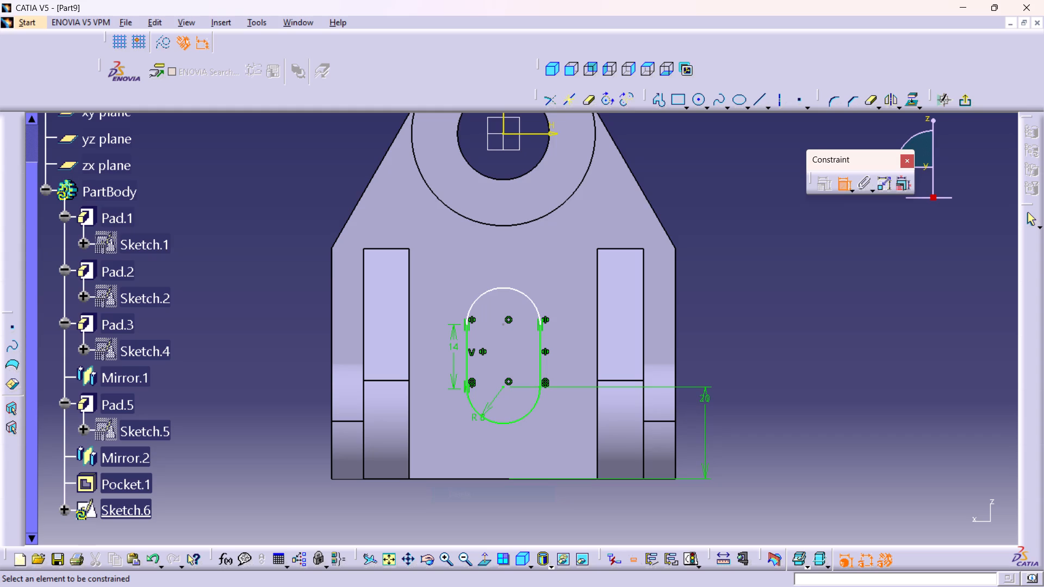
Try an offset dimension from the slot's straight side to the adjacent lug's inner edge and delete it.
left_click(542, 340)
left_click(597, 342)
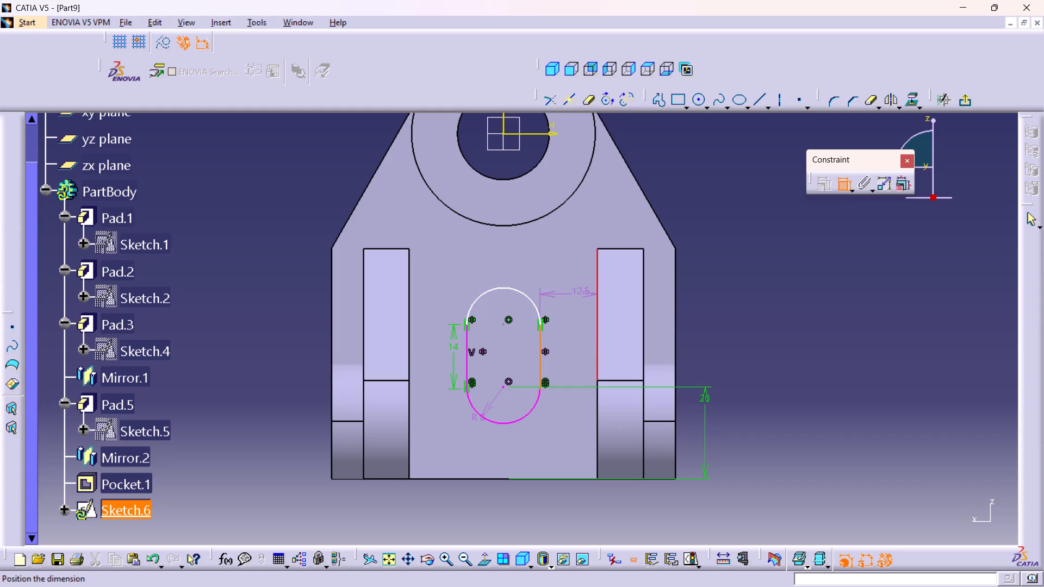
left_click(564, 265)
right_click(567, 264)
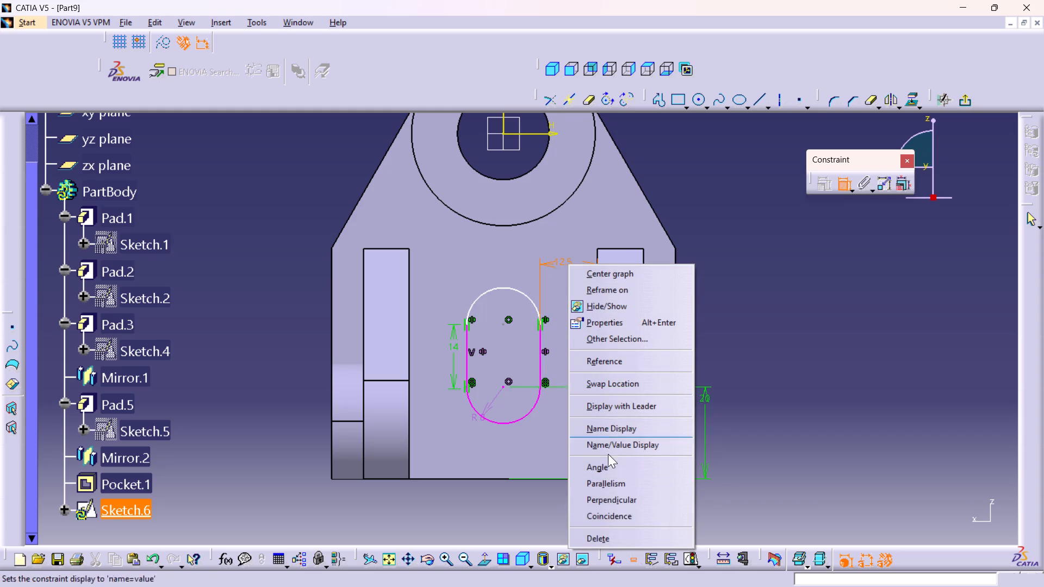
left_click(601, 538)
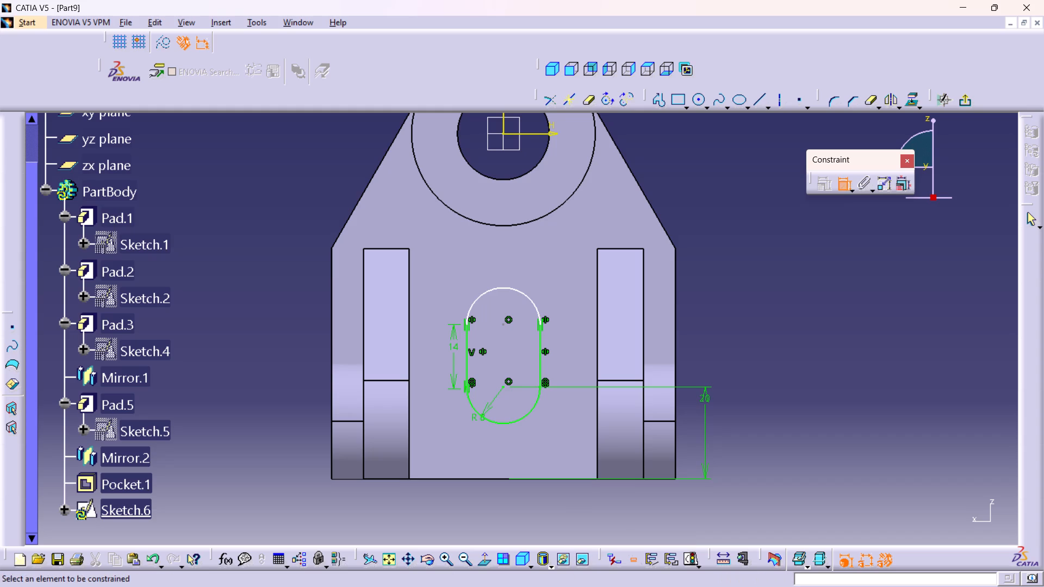
Dimension the slot's overall height between the outermost points of its lower and upper arcs.
left_click(502, 423)
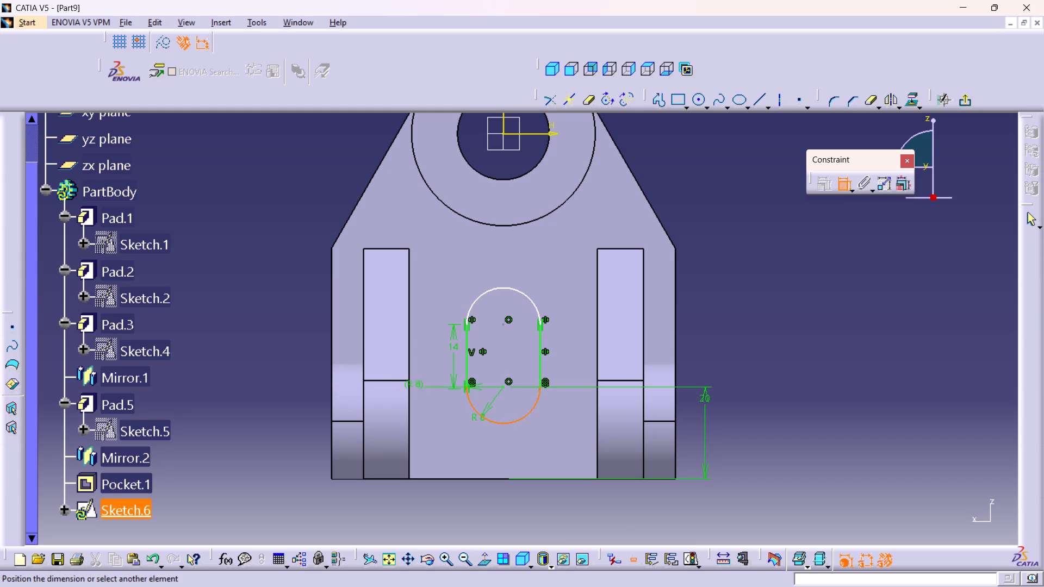
left_click(501, 289)
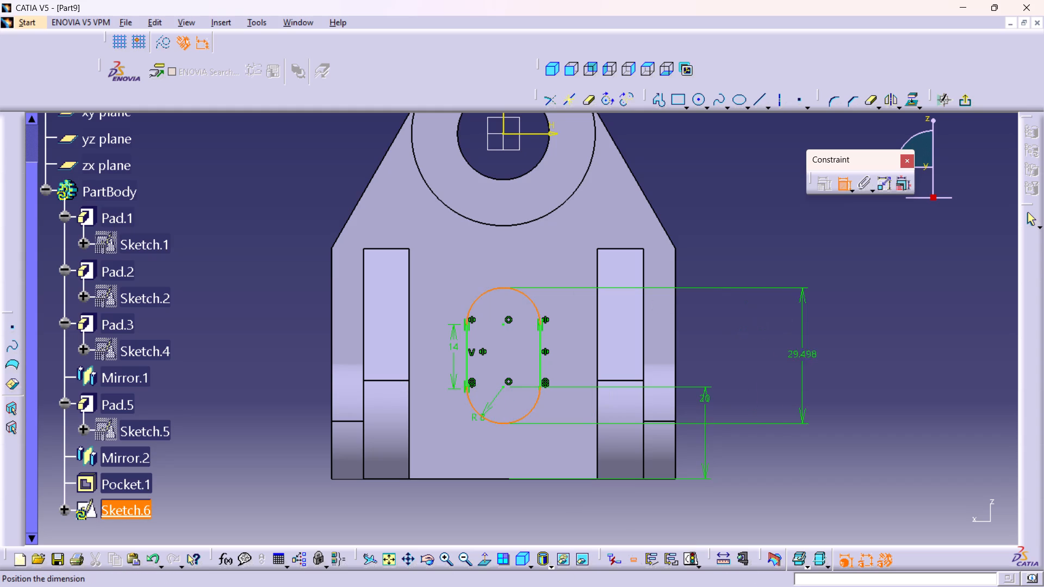
left_click(804, 357)
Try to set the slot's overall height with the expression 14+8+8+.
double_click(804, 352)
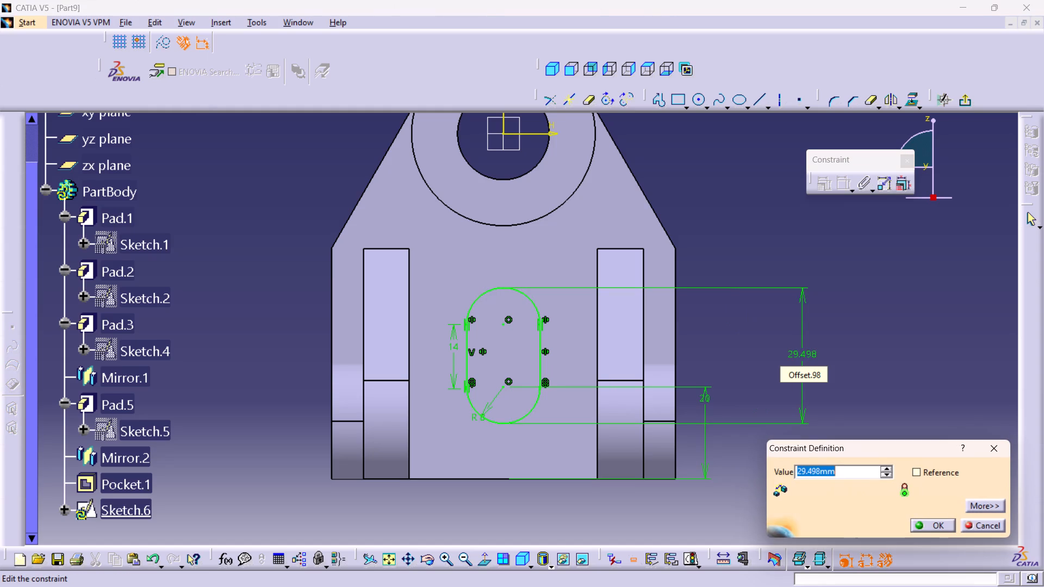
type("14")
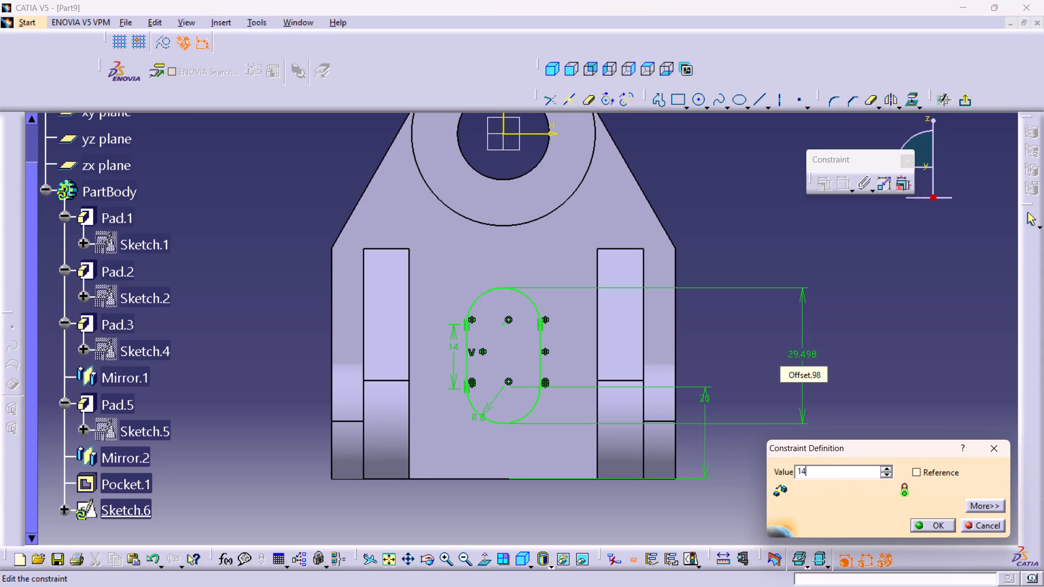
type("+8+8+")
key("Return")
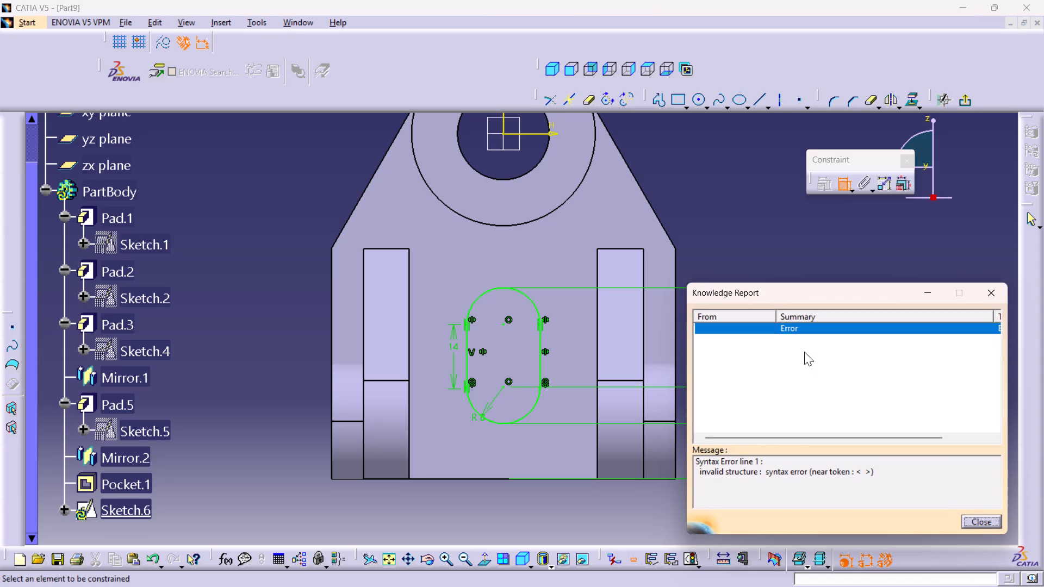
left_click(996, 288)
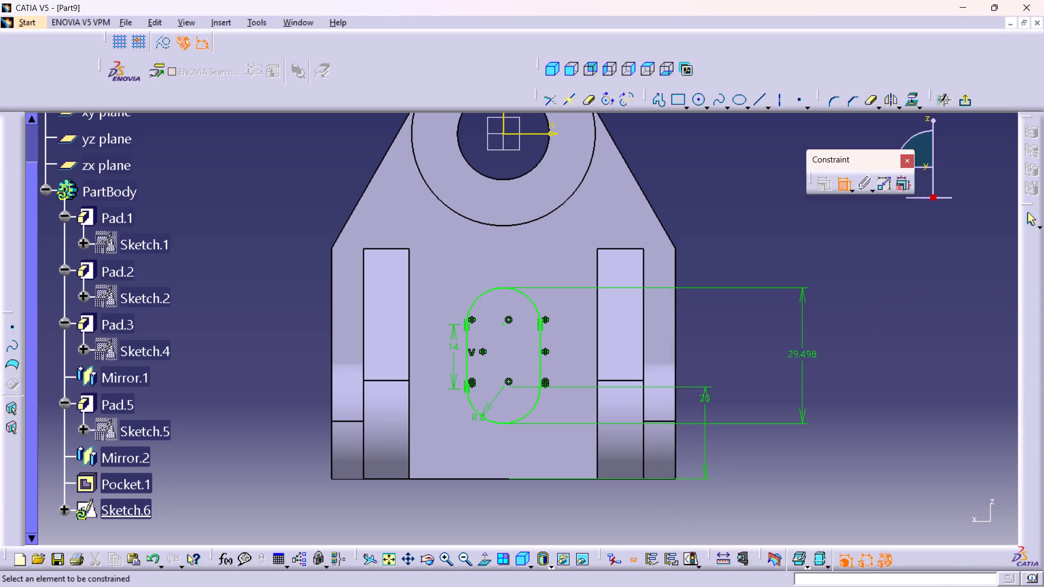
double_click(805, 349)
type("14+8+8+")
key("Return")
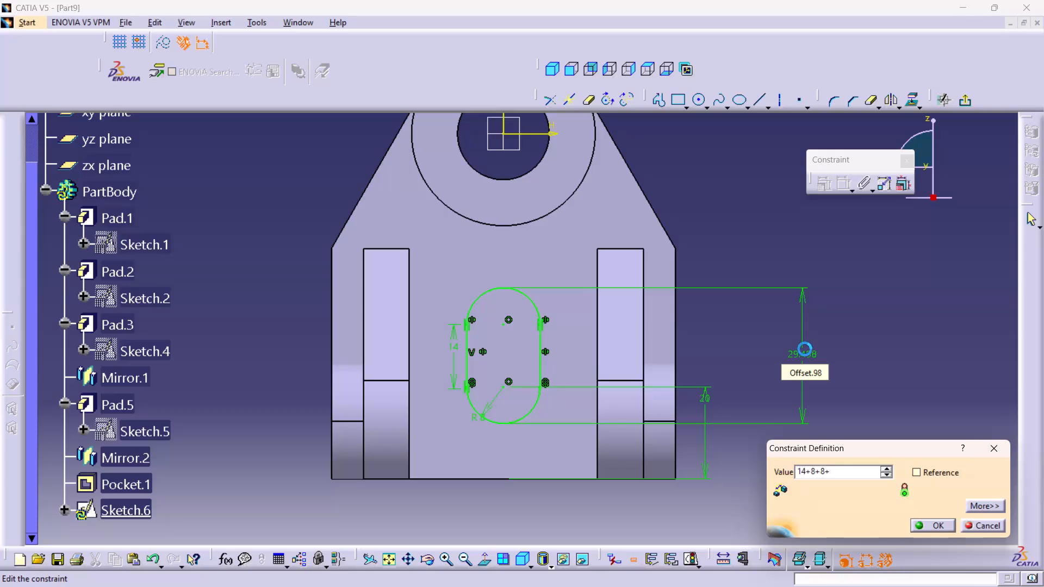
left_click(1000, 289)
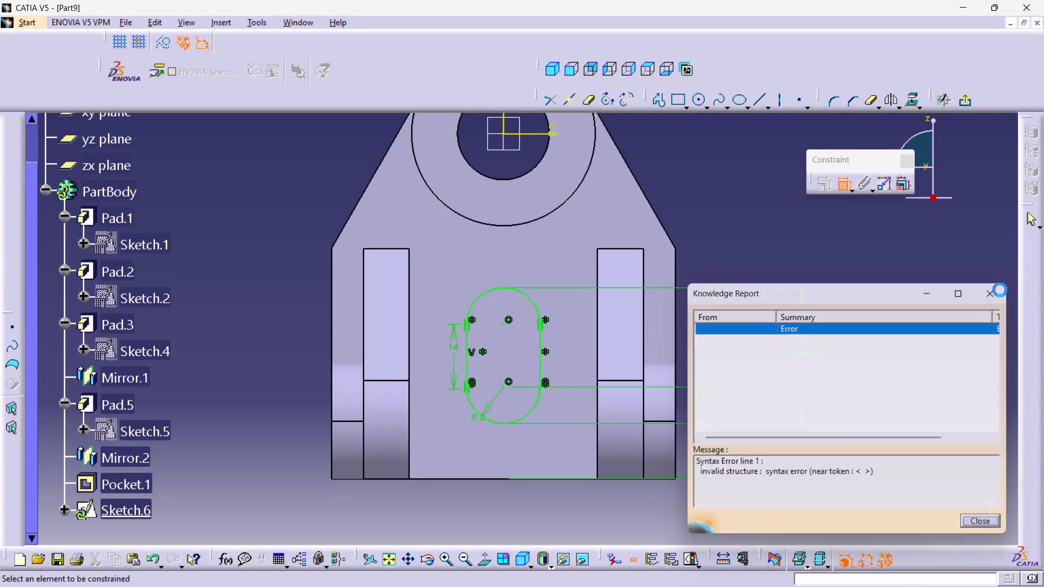
Set the slot's overall height to 14+16 mm and exit the sketch.
double_click(805, 358)
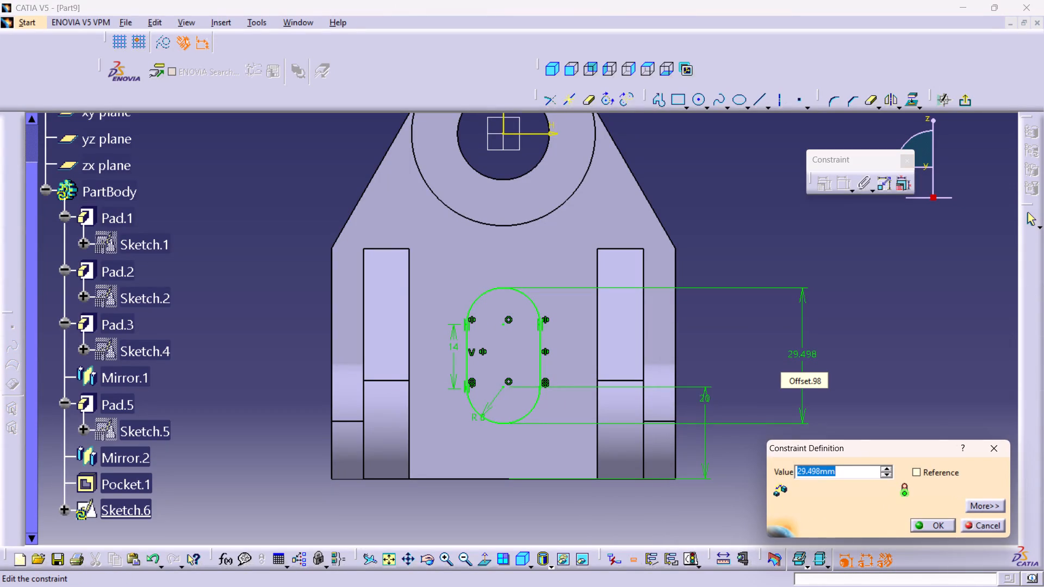
type("4\\")
key("BackSpace")
key("BackSpace")
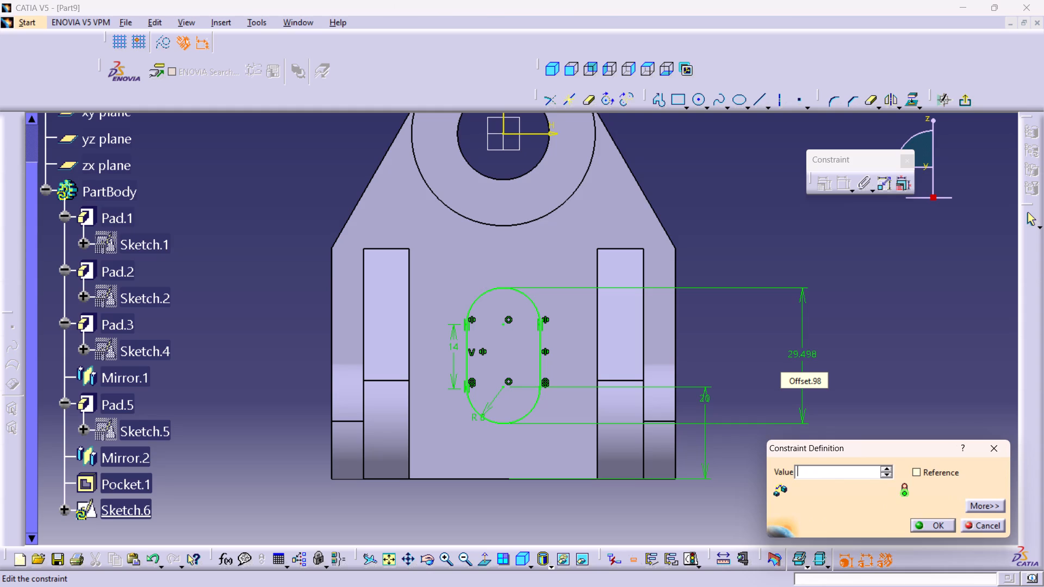
type("14+")
type("16")
key("Return")
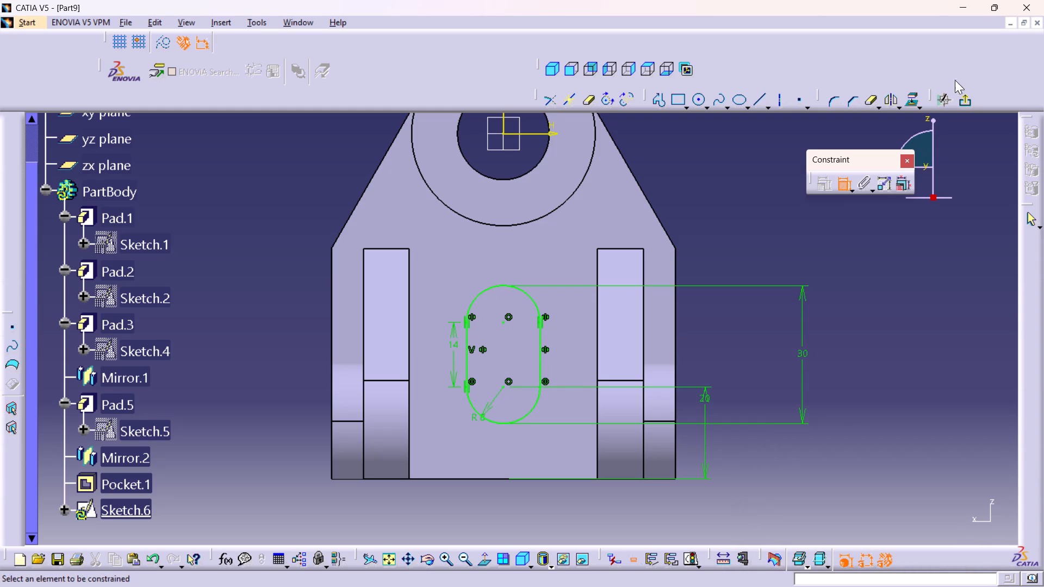
left_click(959, 96)
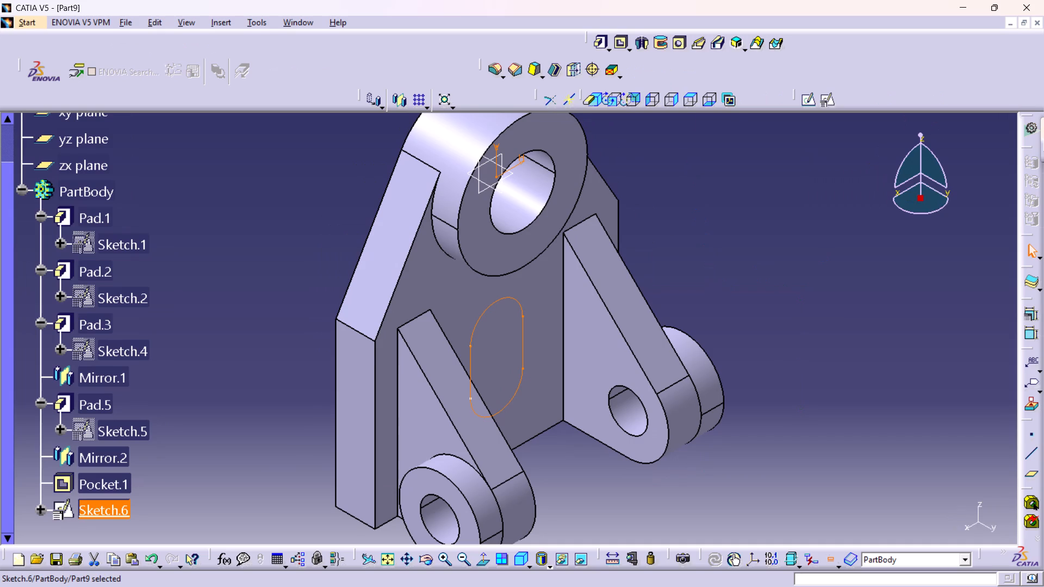
Start a pocket from the slot sketch with its first limit up to last, showing the extended options.
left_click(624, 43)
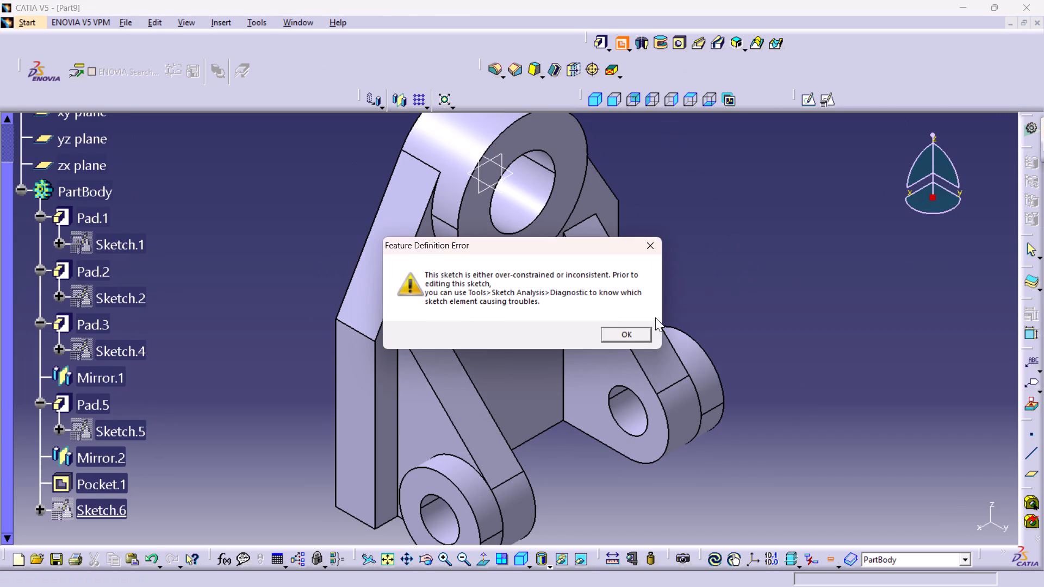
left_click(615, 336)
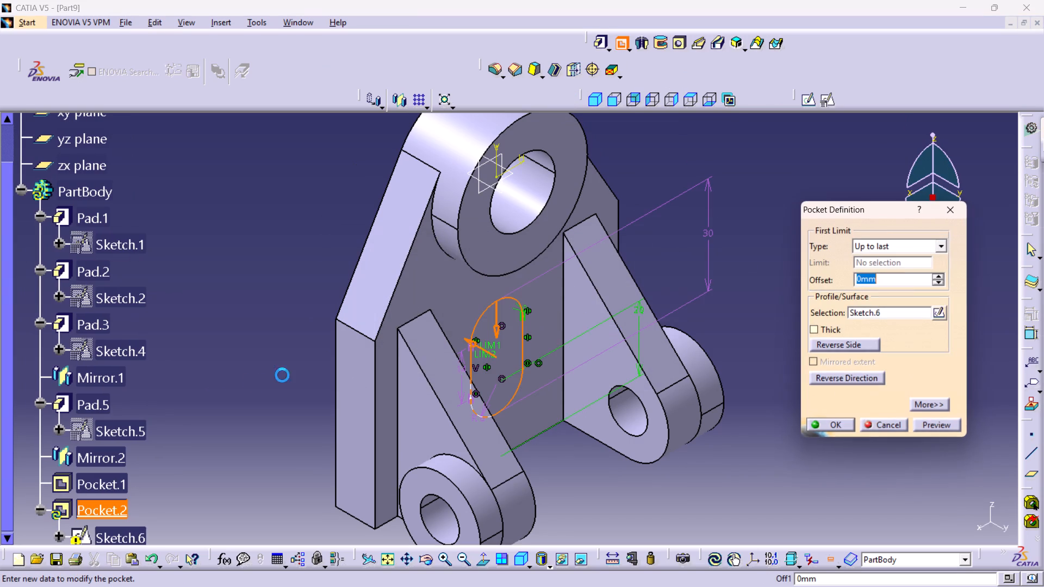
double_click(923, 401)
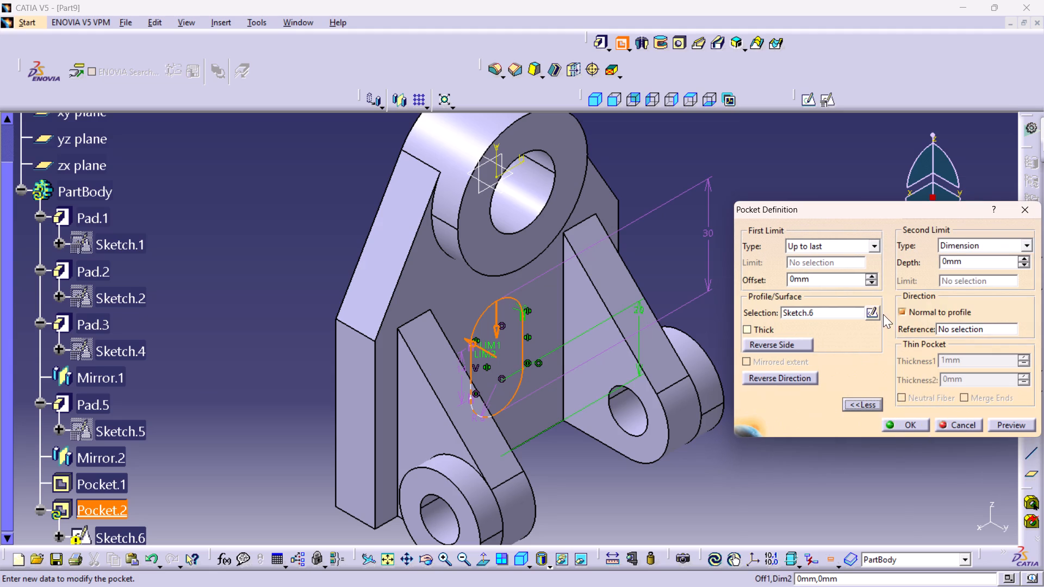
Reopen the pocket's profile sketch and delete the 20 mm vertical offset and the 14 mm straight-side length dimensions.
double_click(873, 311)
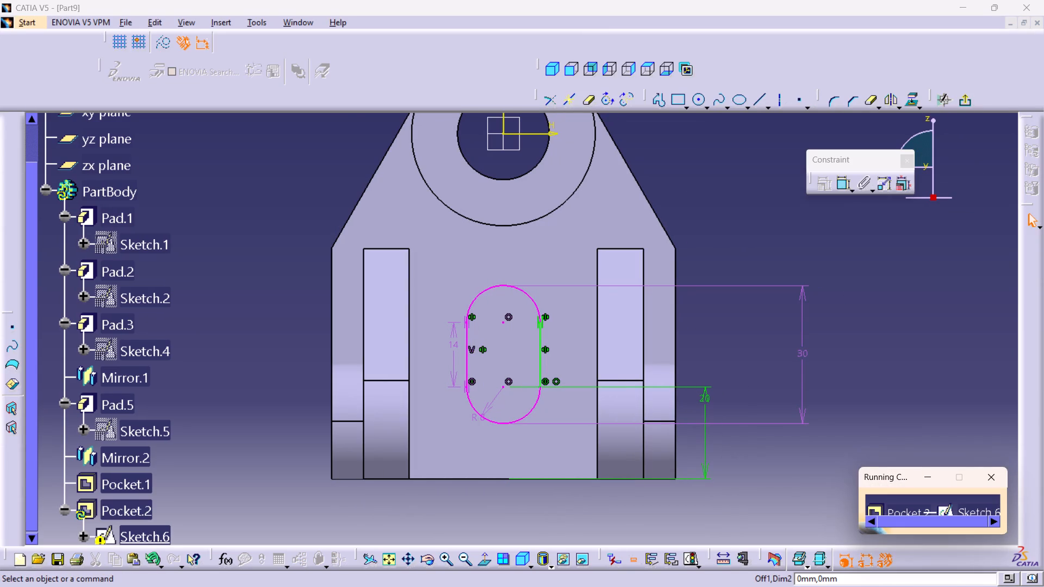
right_click(704, 394)
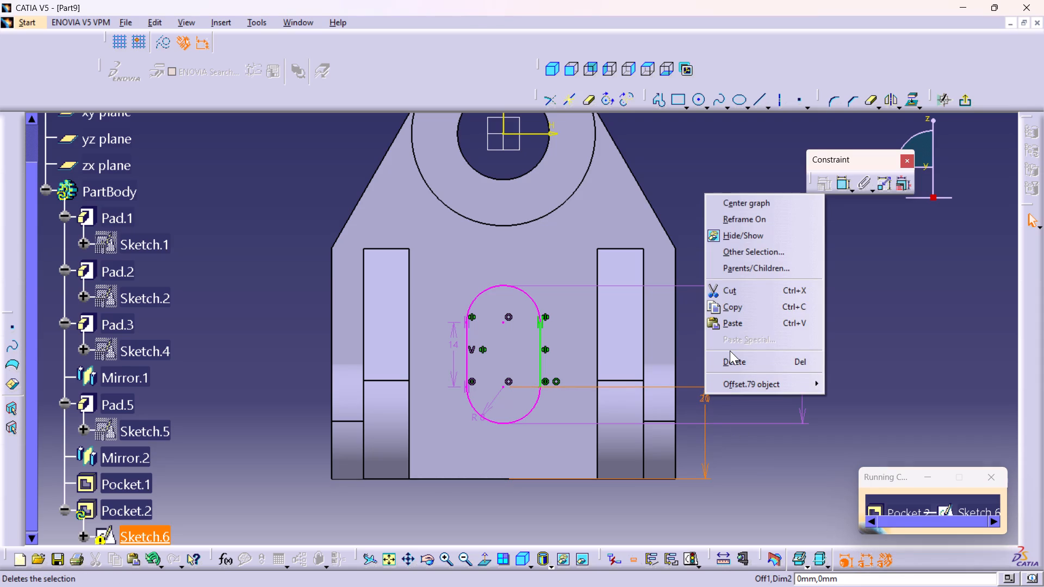
left_click(729, 352)
left_click(729, 359)
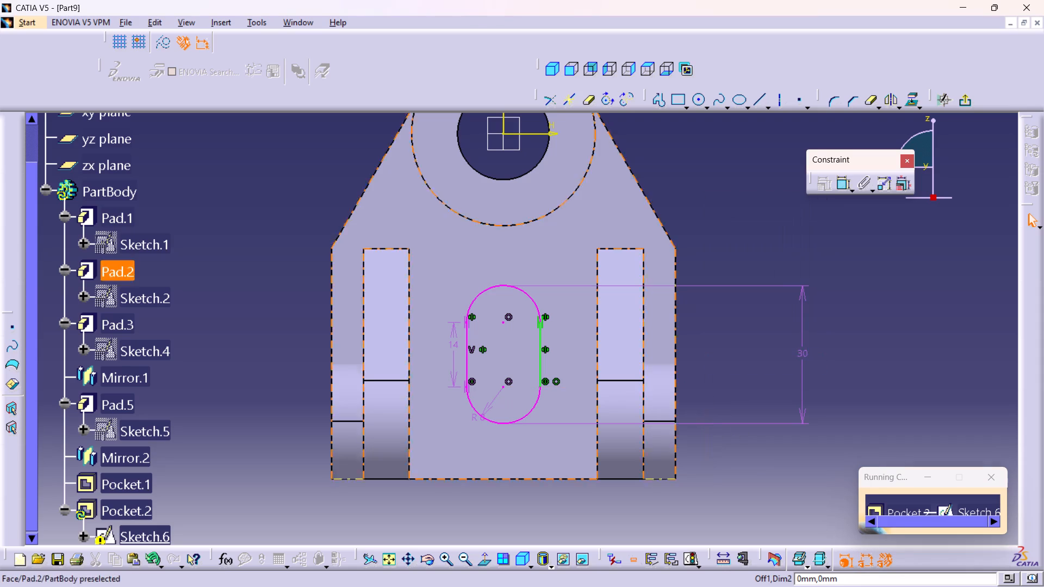
right_click(456, 344)
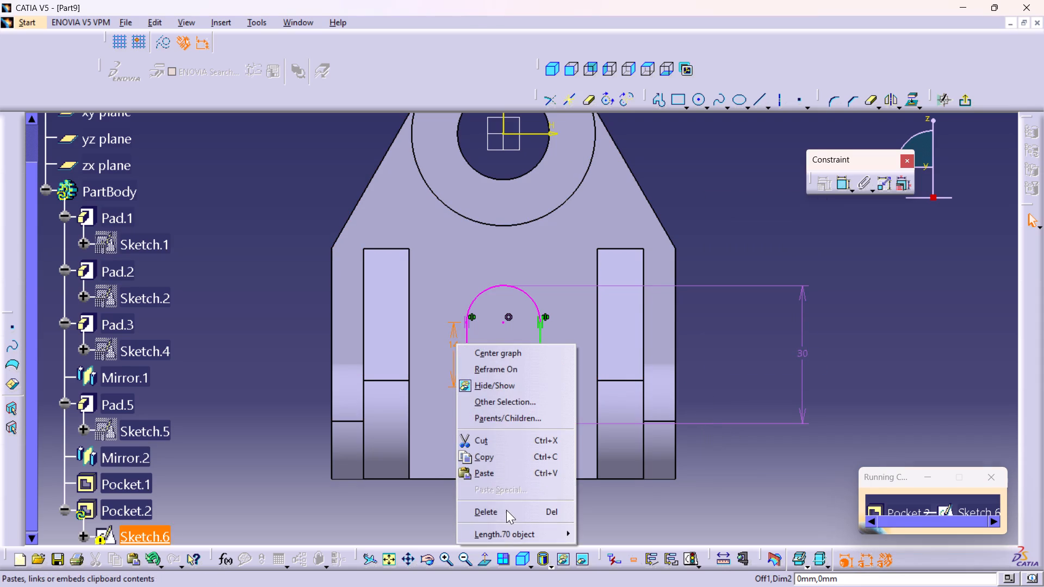
left_click(505, 510)
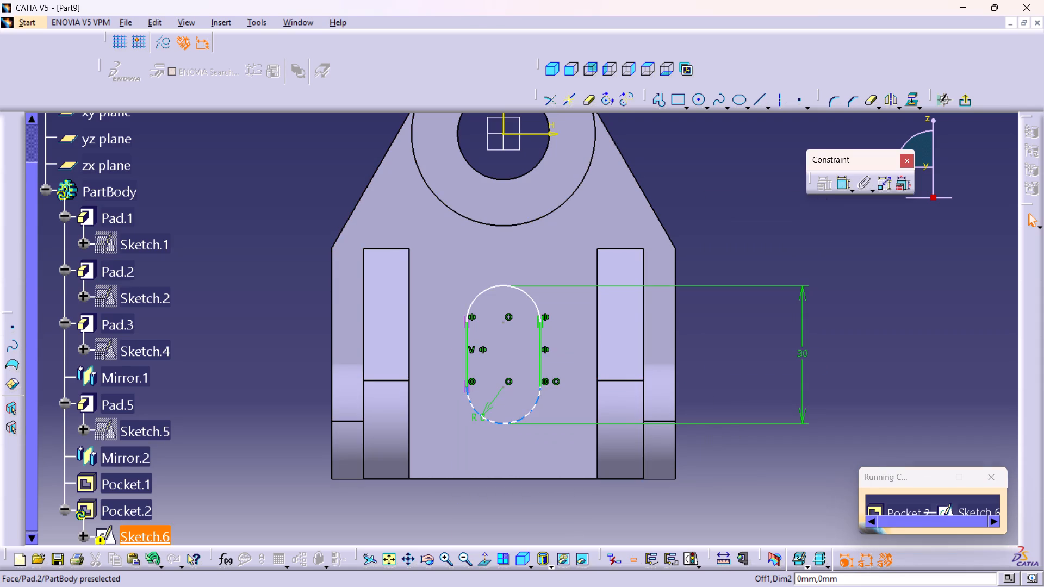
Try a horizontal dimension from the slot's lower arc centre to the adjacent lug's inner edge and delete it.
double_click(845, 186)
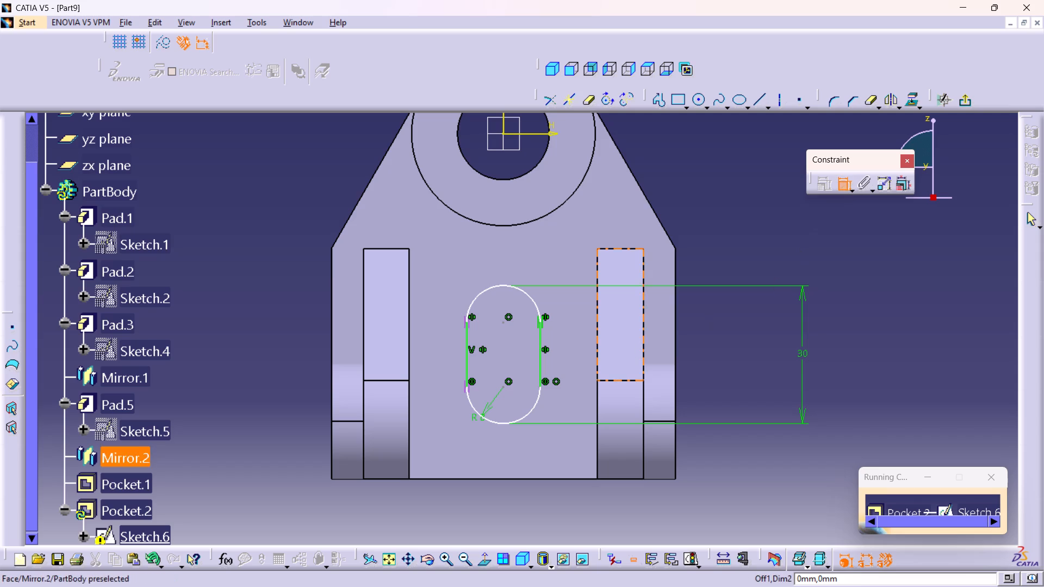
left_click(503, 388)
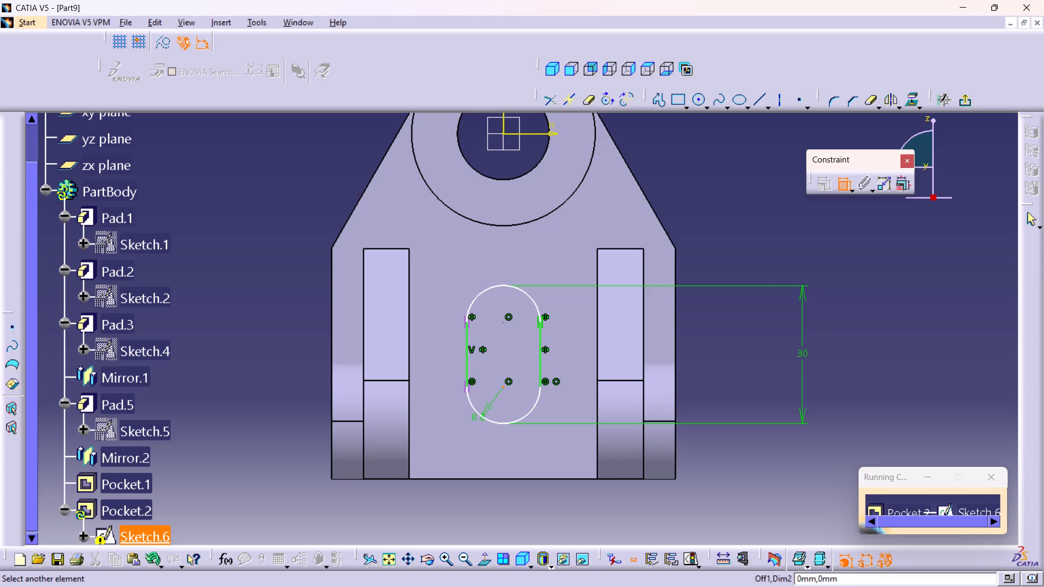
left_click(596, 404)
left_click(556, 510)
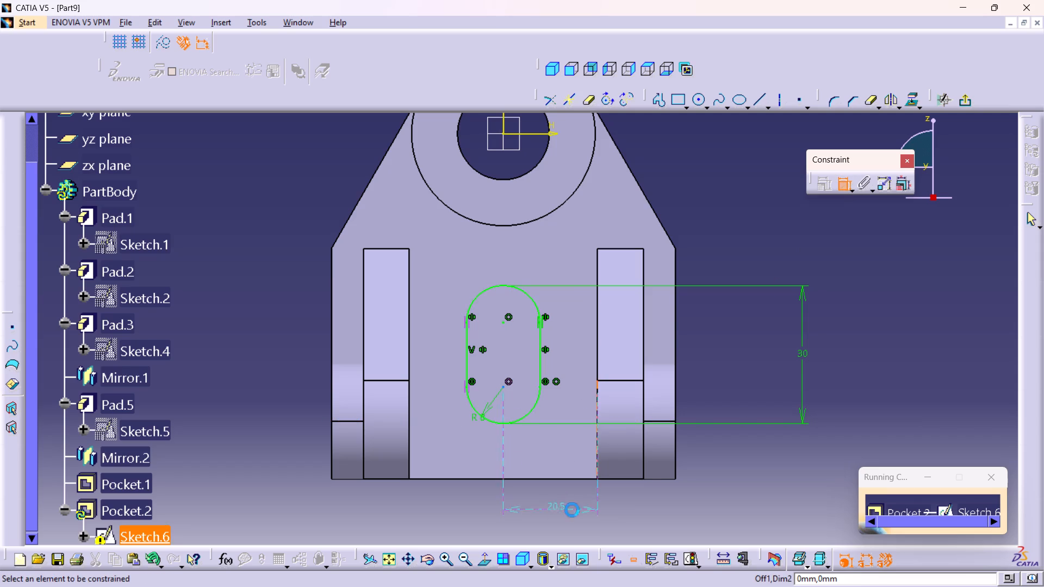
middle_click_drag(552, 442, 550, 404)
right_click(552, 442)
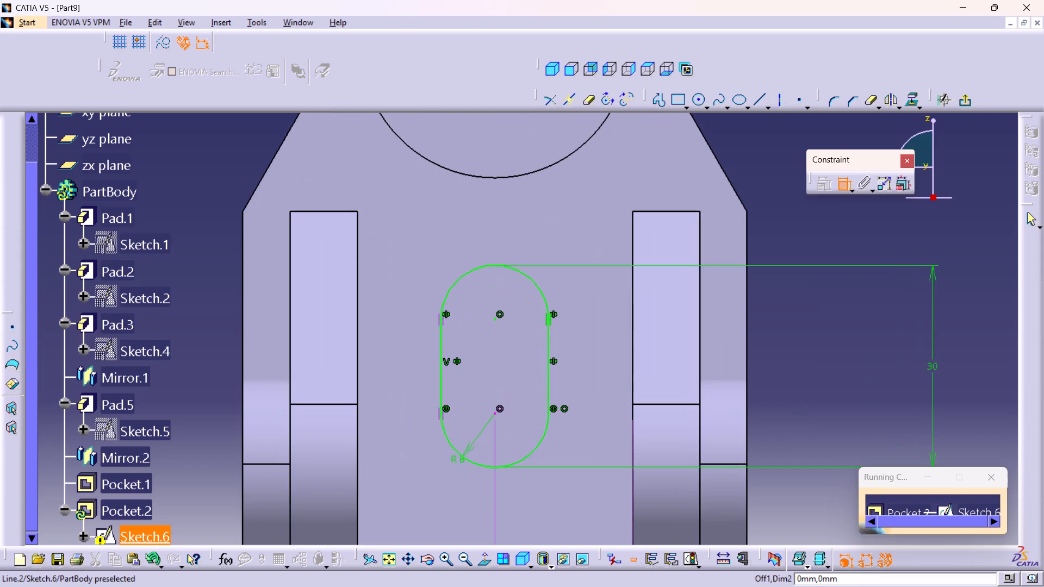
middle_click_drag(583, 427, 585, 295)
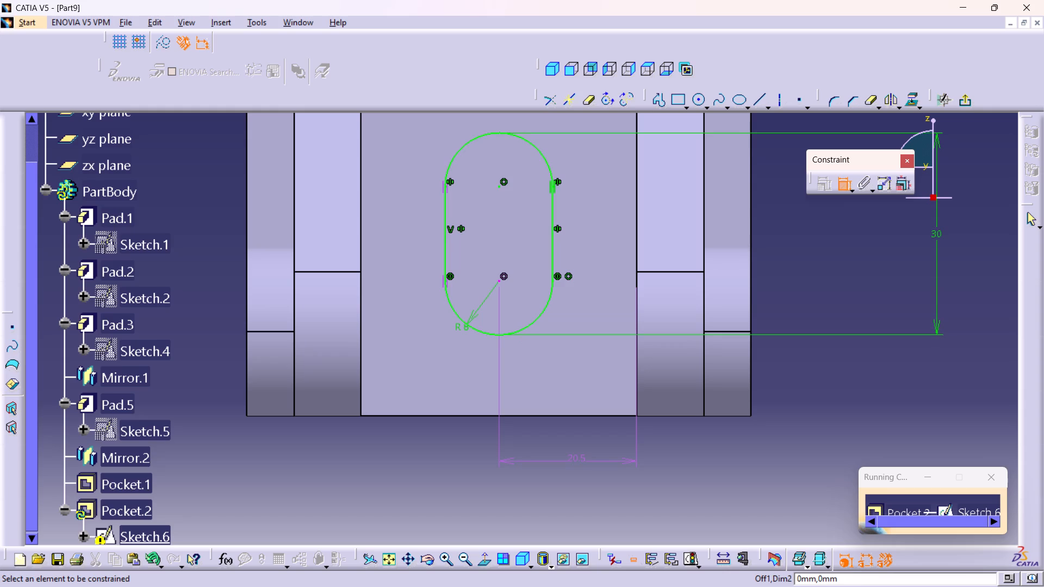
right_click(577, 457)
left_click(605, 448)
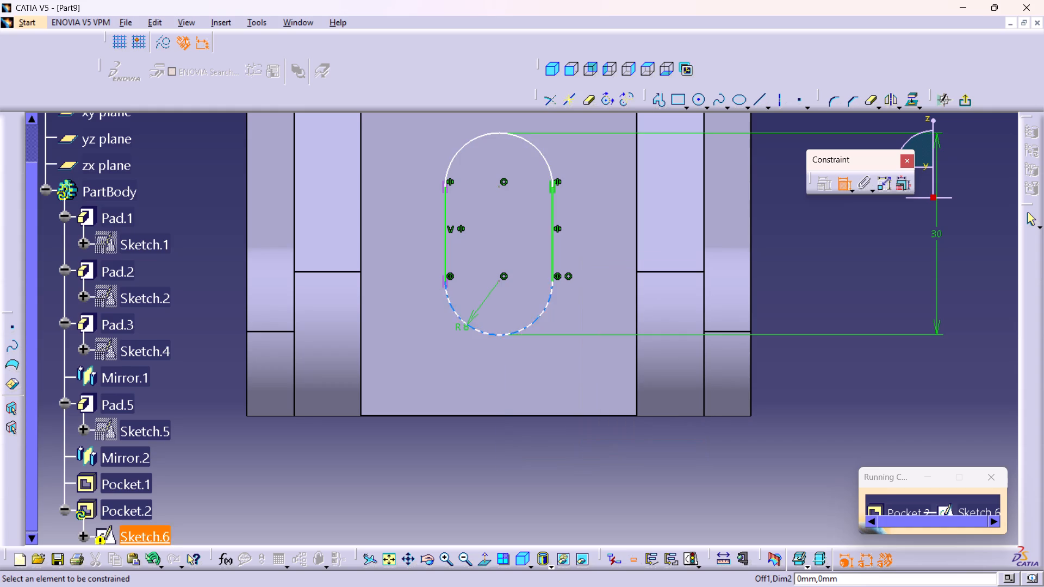
Dimension the slot's lower arc centre vertically from the plate's bottom edge and exit the sketch.
left_click(499, 281)
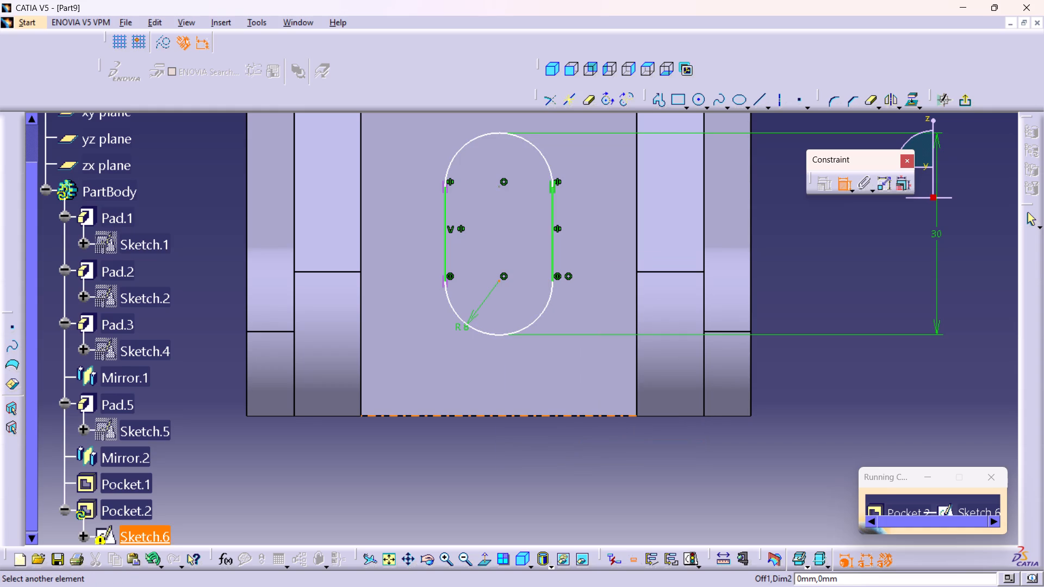
left_click(515, 416)
left_click(803, 313)
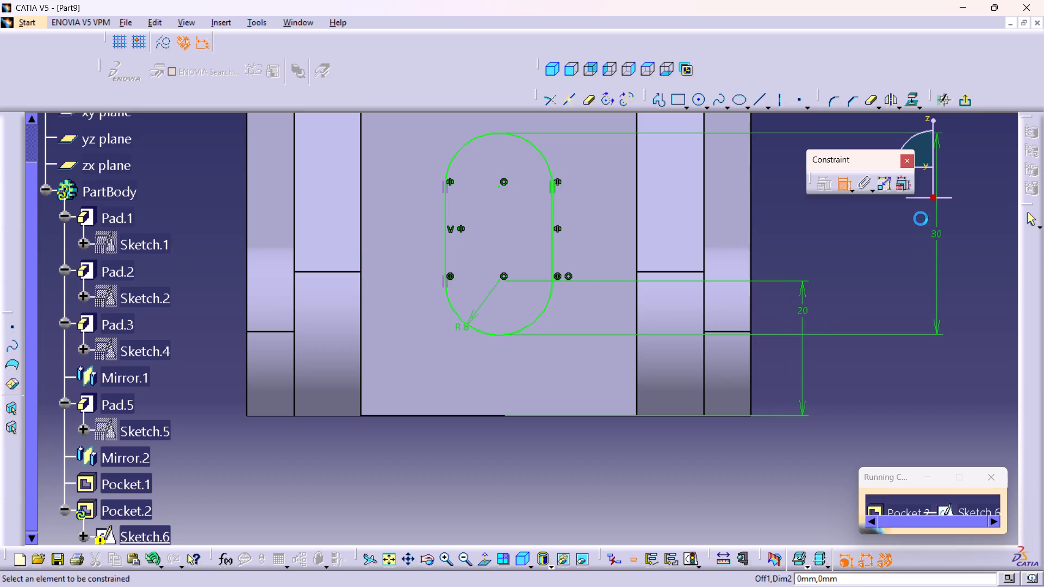
left_click(962, 98)
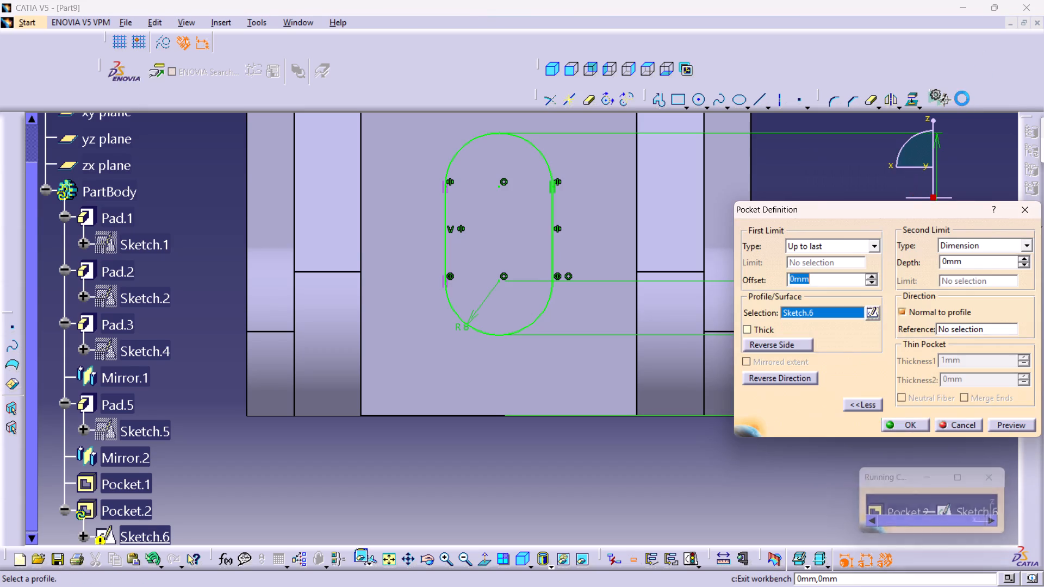
Complete the up-to-last pocket, cutting the slot through the plate with 0 mm offset.
left_click(900, 421)
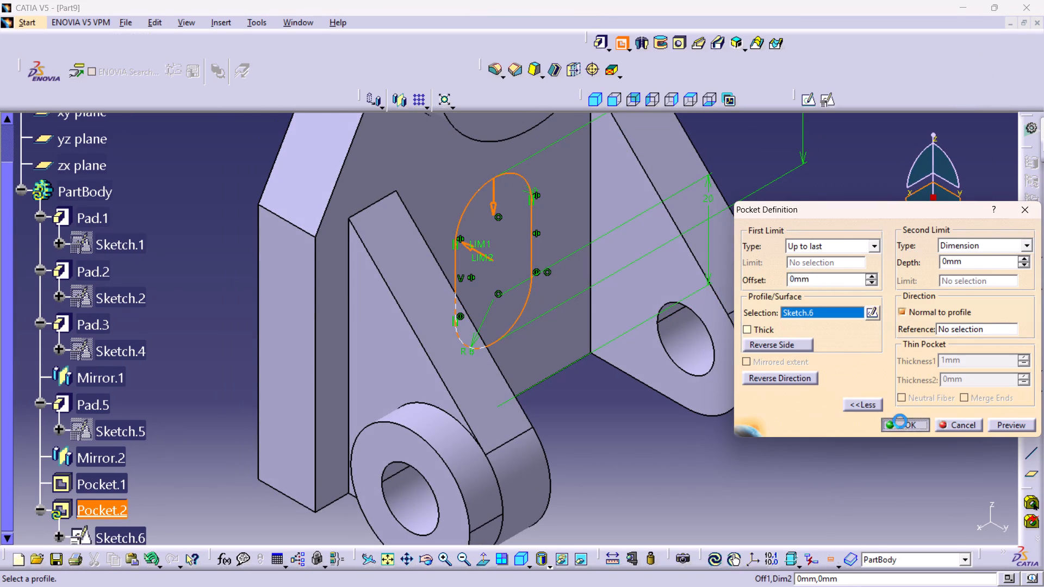
left_click(718, 466)
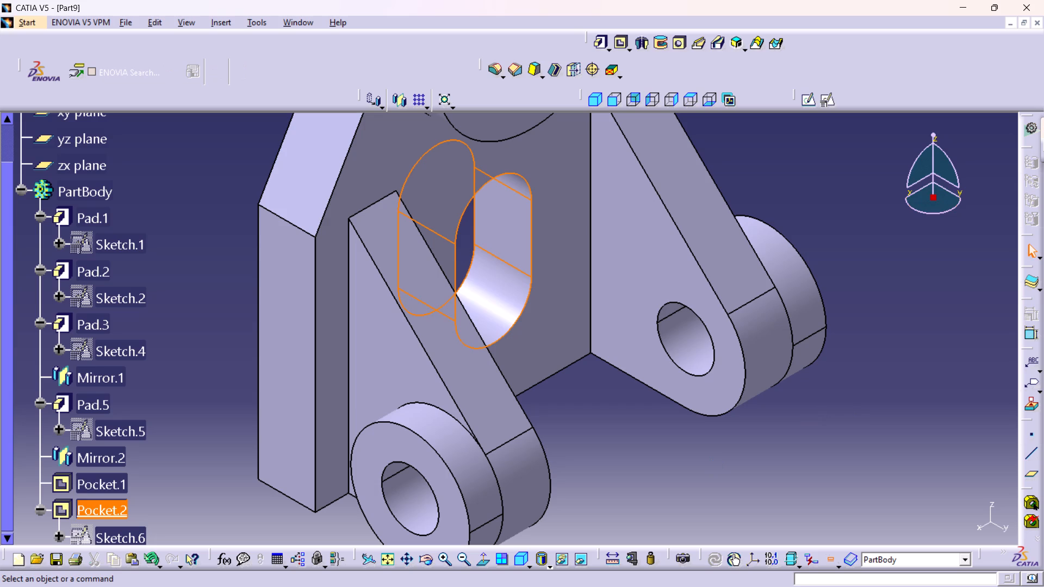
Examine the slot cut and the whole bracket in the isometric view.
middle_click_drag(582, 427, 599, 460)
right_click(582, 427)
middle_click_drag(605, 449, 607, 461)
right_click(607, 460)
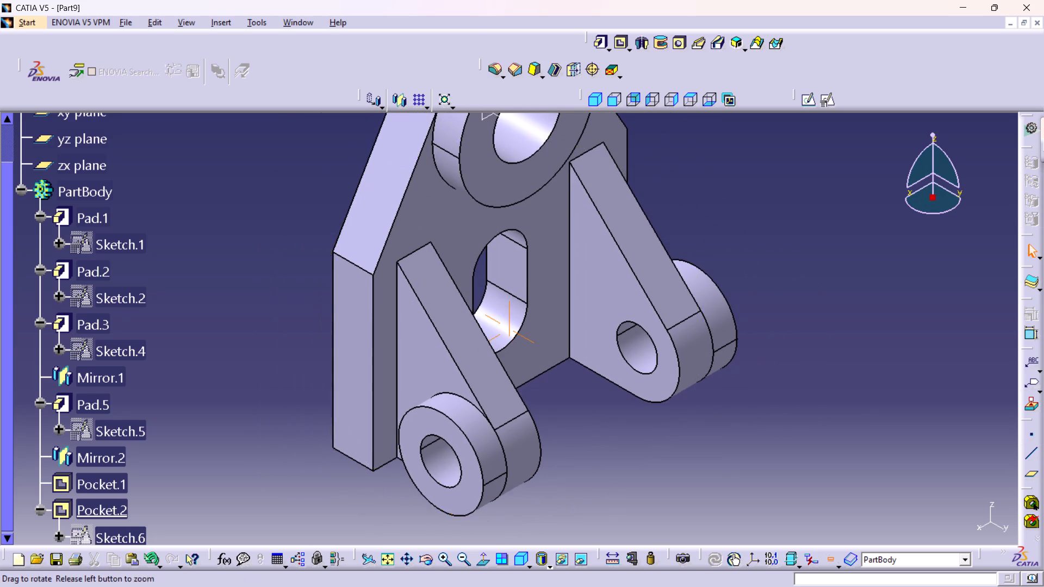
middle_click_drag(607, 461, 613, 486)
middle_click_drag(587, 388, 593, 413)
right_click(592, 396)
scroll(587, 397, "down", 1)
middle_click_drag(587, 400, 591, 417)
middle_click_drag(636, 428, 625, 439)
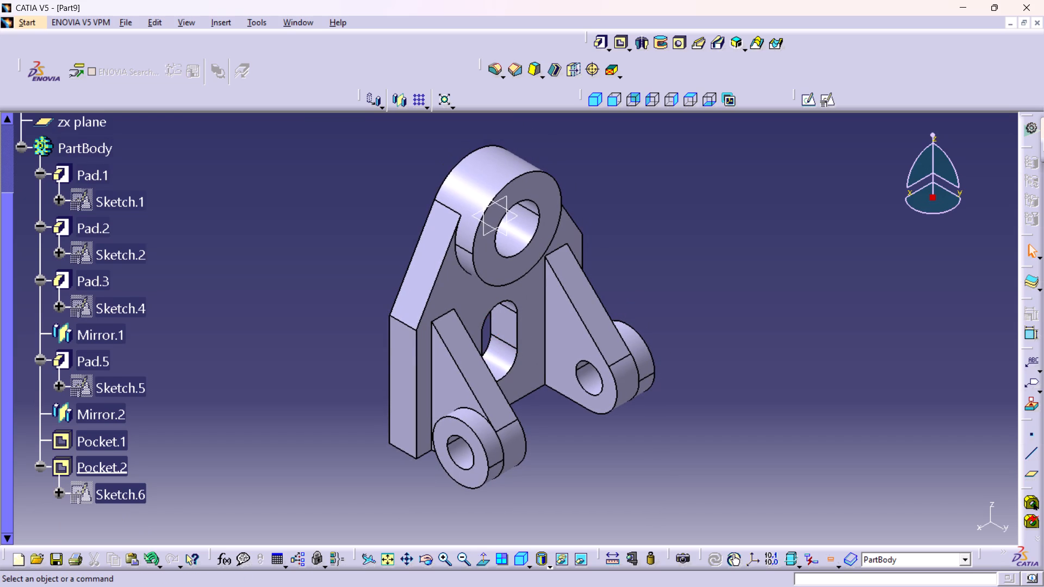
Save the part as v29 in CATPart format in the CATIA folder.
key("ctrl+s")
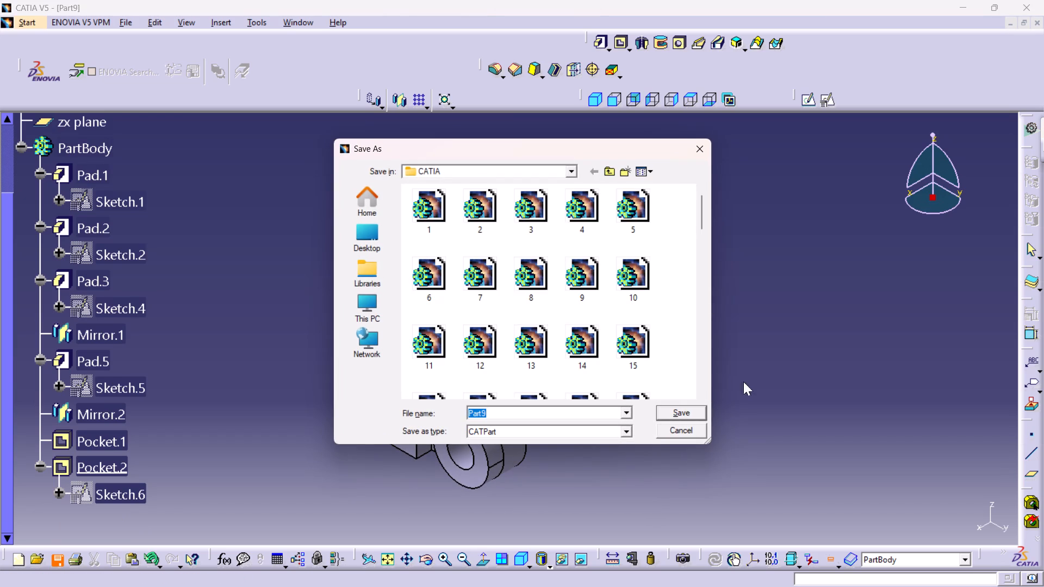
type("v2")
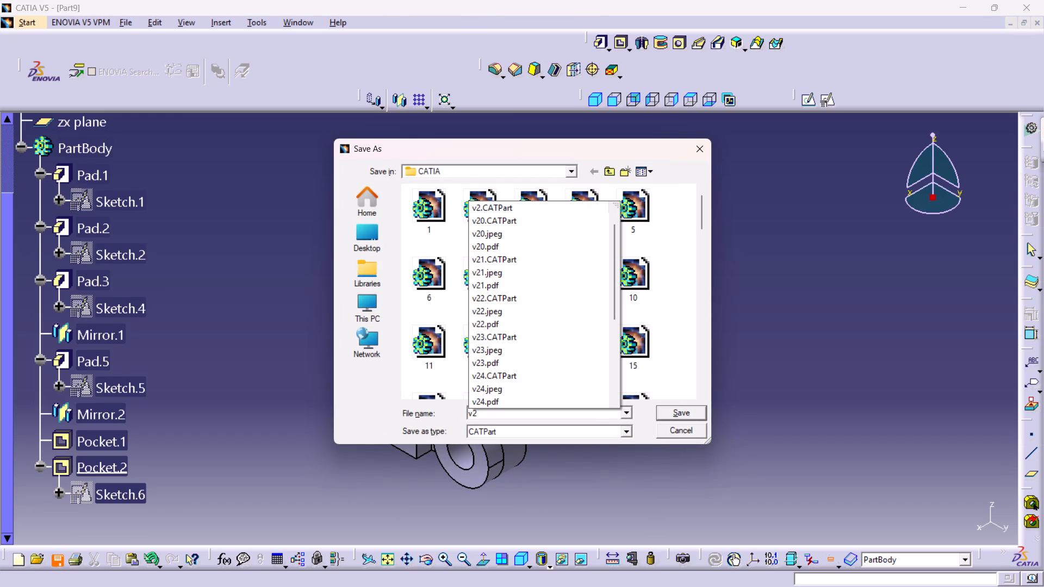
key("9")
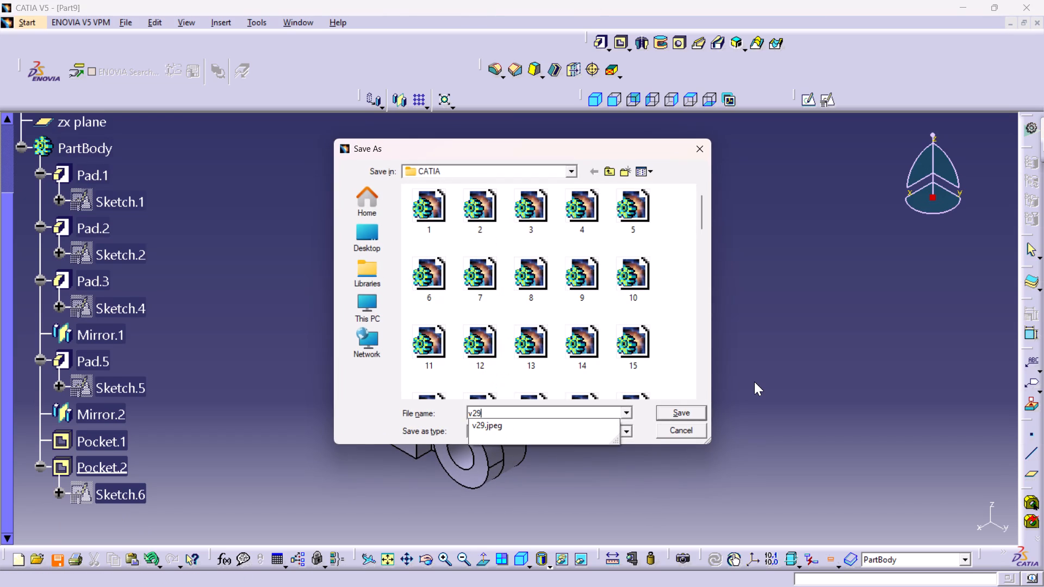
key("Return")
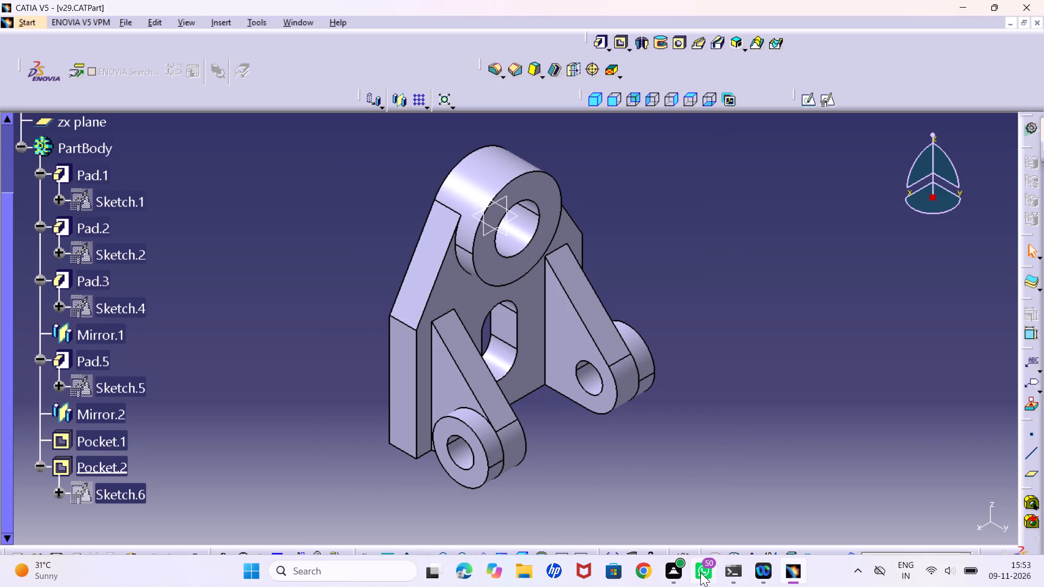
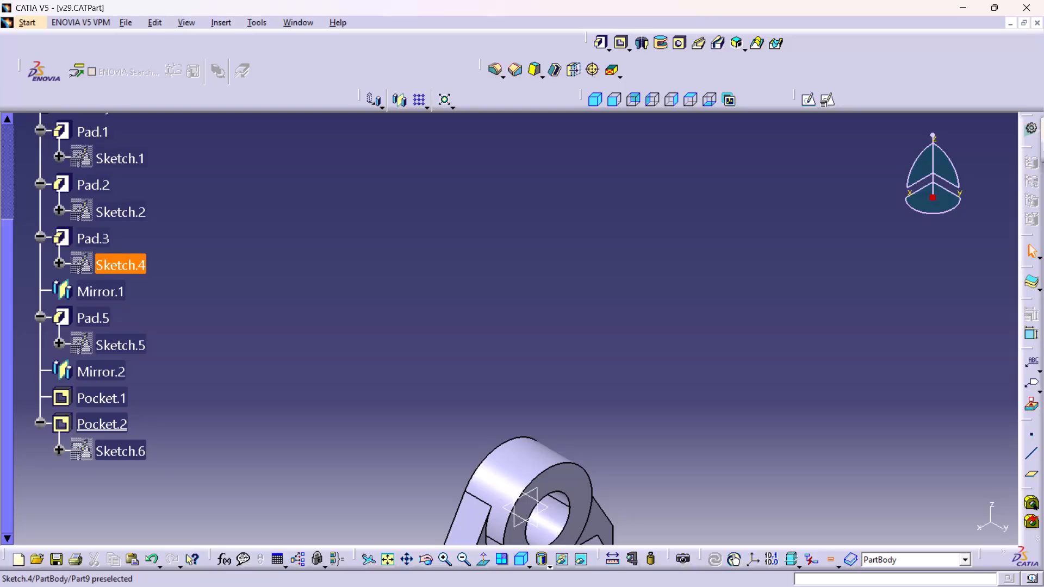
Print the view of the whole bracket with Microsoft Print to PDF, saving the output as v29 in the CATIA folder.
middle_click_drag(445, 371, 420, 220)
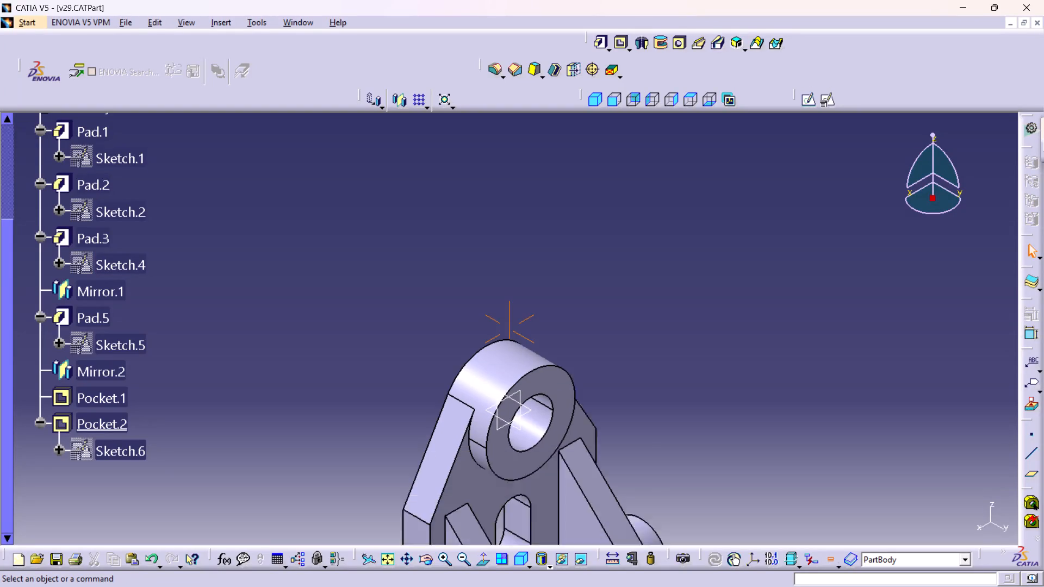
middle_click_drag(420, 220, 403, 102)
middle_click_drag(643, 286, 643, 278)
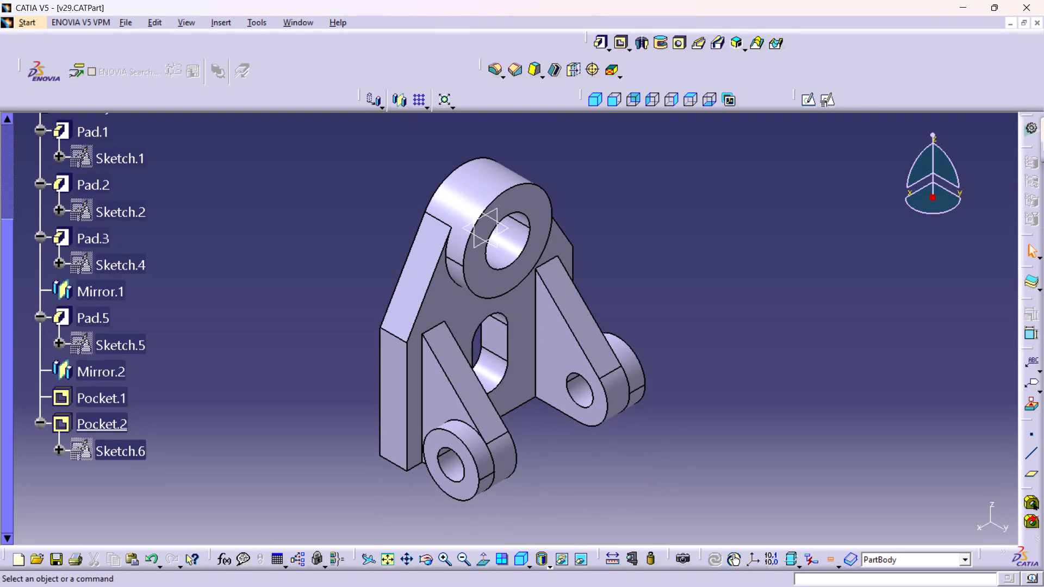
key("ctrl+p")
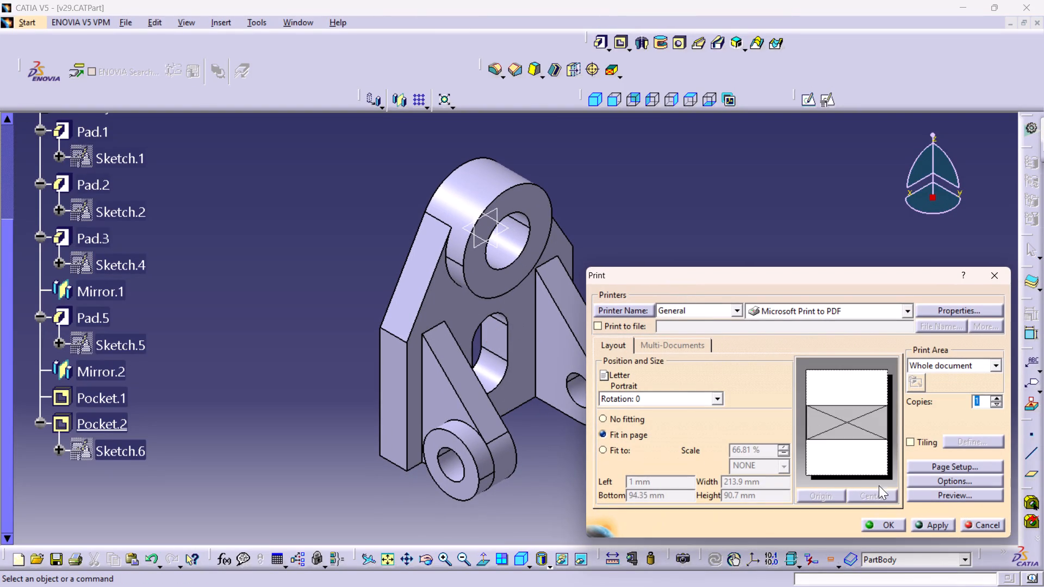
left_click(887, 523)
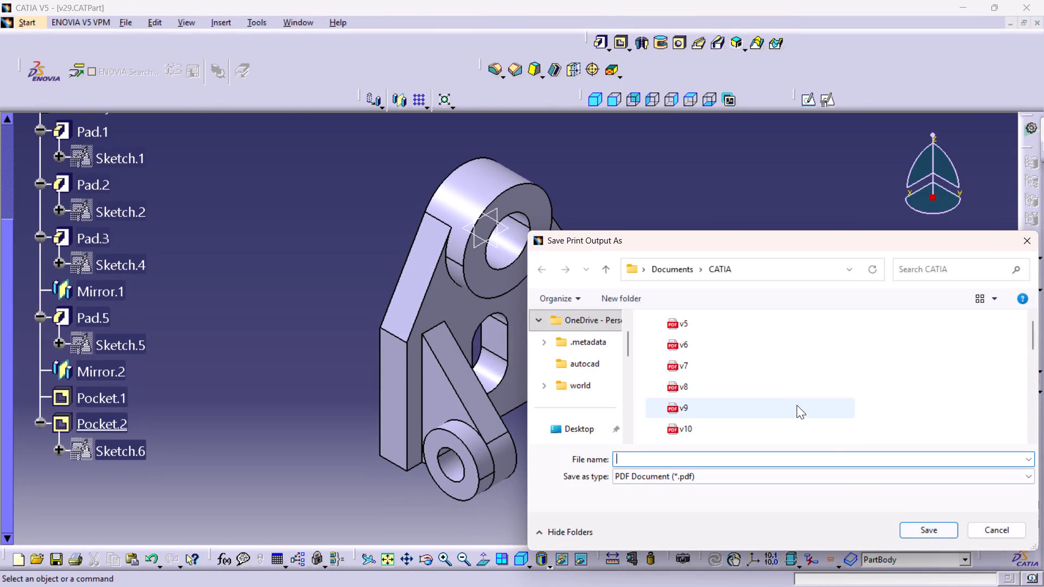
type("v29")
key("Return")
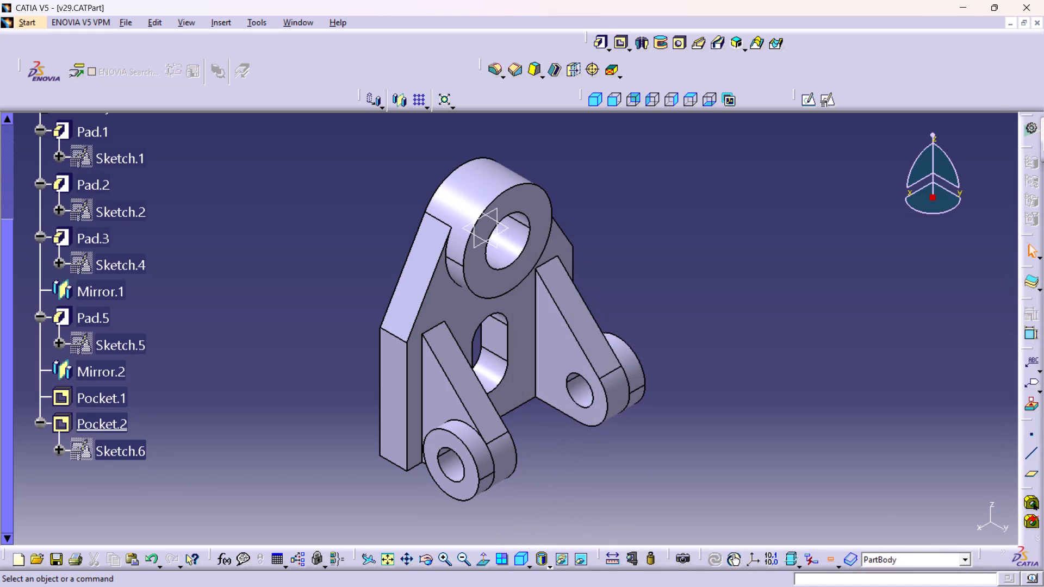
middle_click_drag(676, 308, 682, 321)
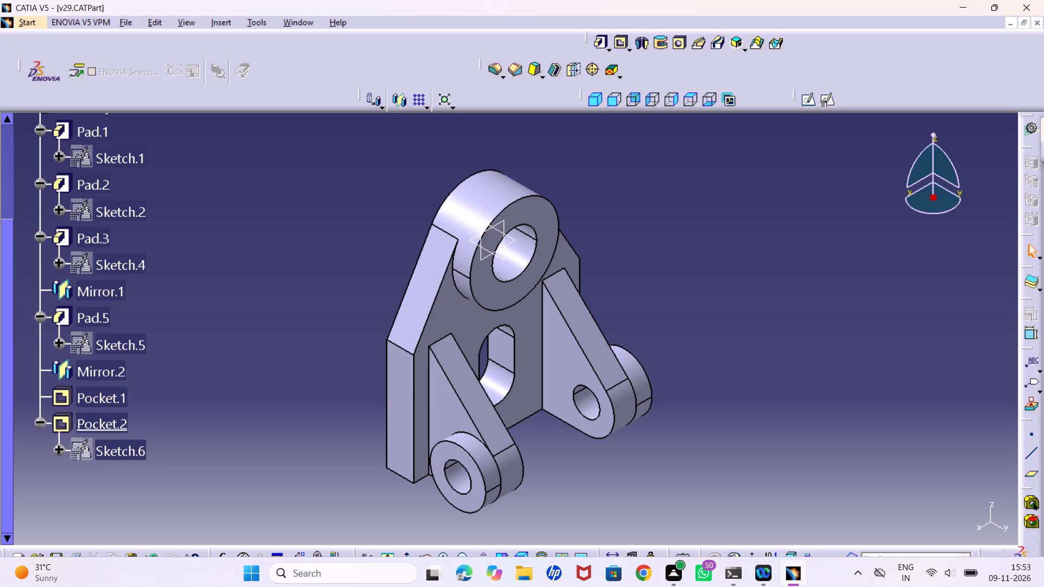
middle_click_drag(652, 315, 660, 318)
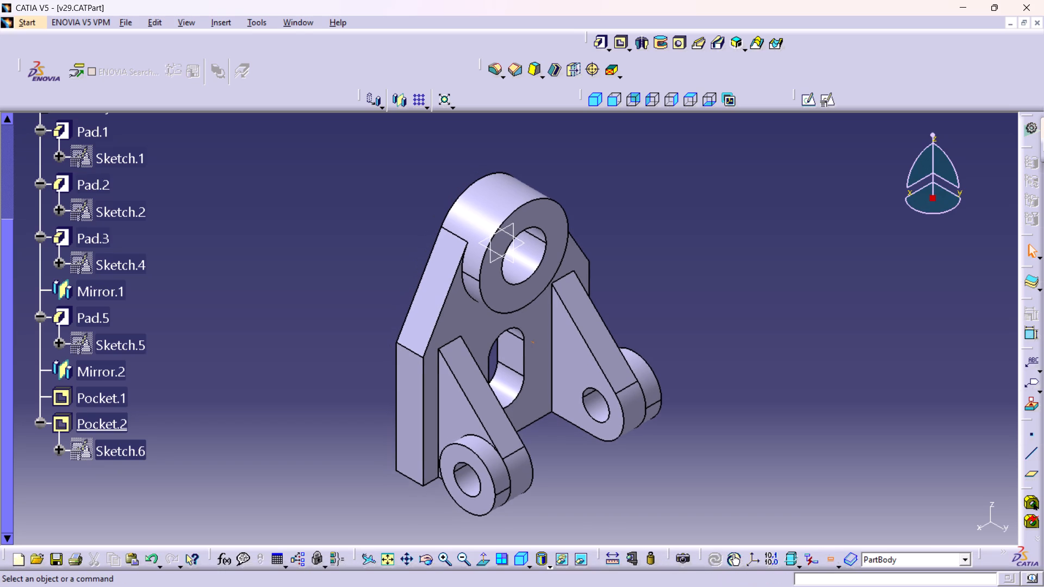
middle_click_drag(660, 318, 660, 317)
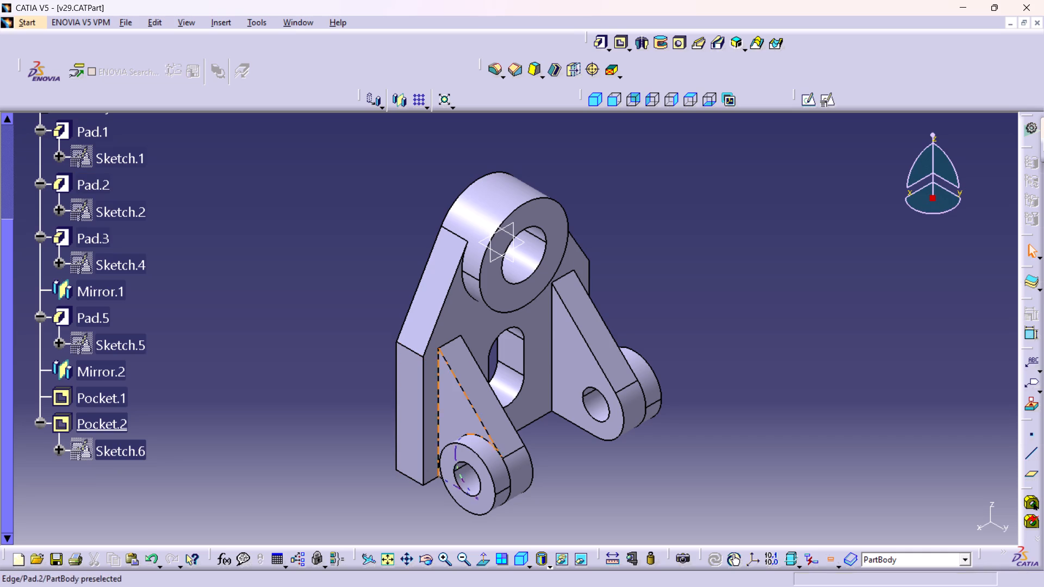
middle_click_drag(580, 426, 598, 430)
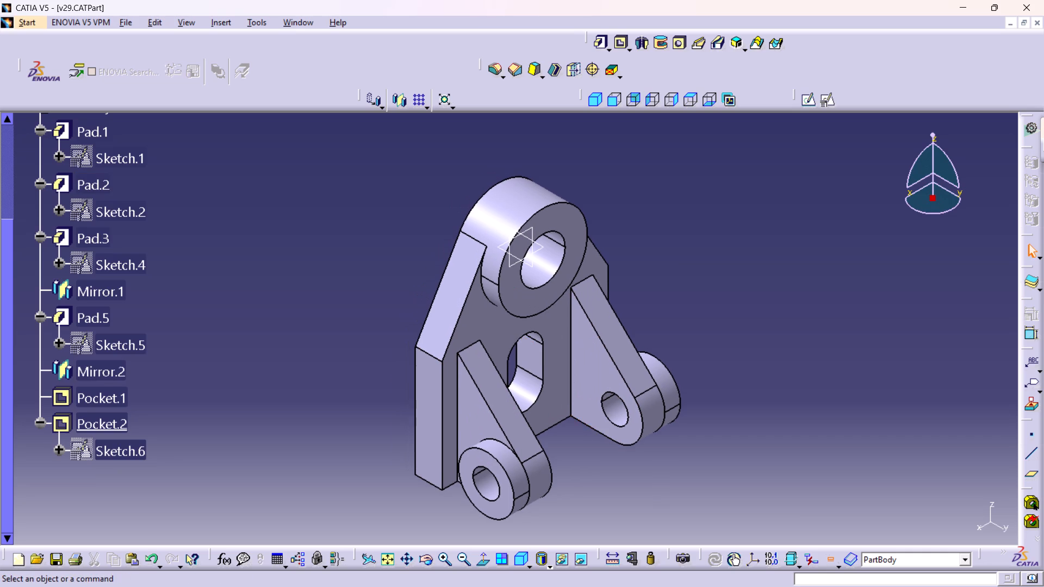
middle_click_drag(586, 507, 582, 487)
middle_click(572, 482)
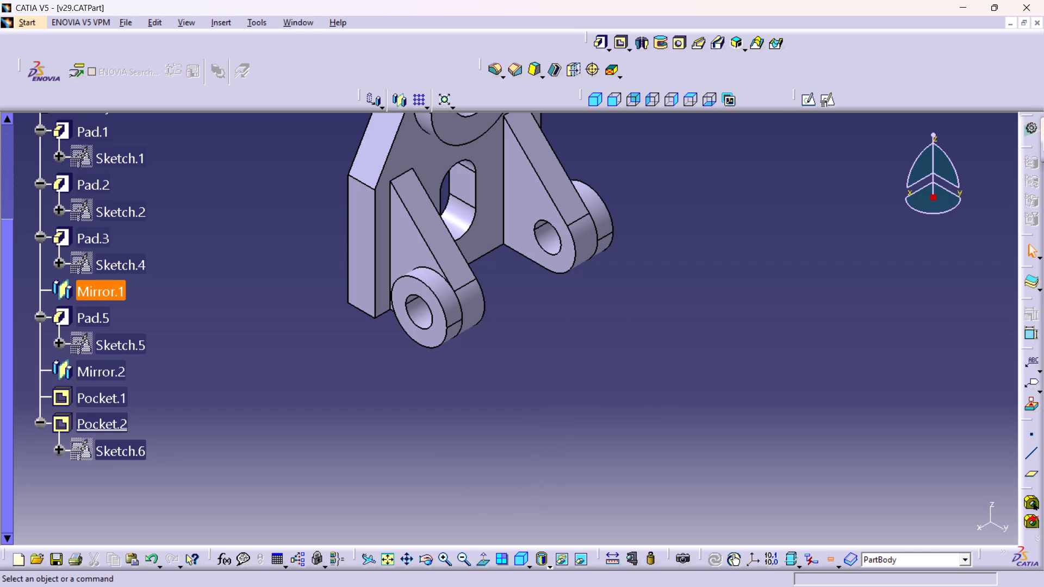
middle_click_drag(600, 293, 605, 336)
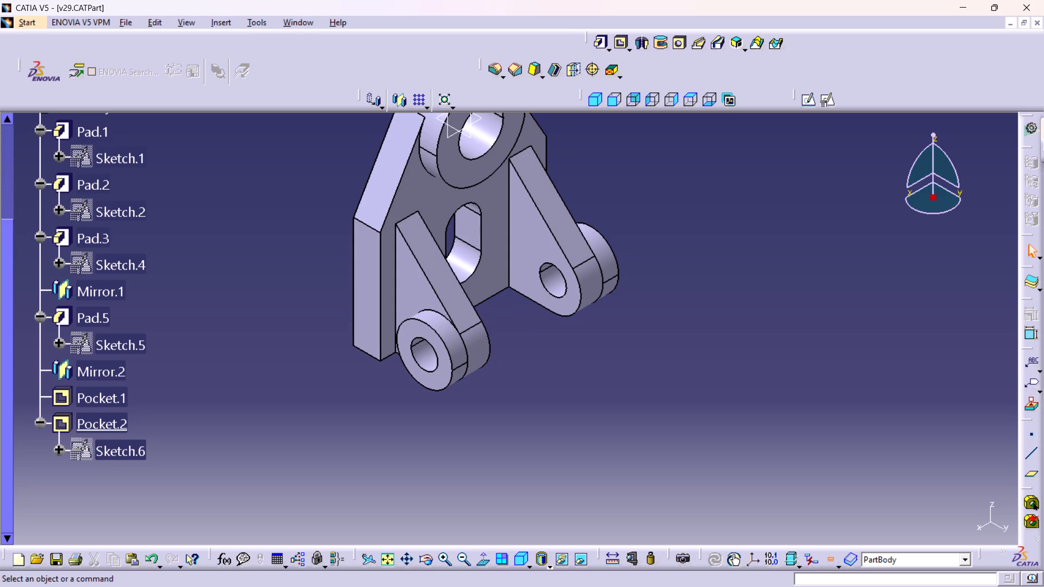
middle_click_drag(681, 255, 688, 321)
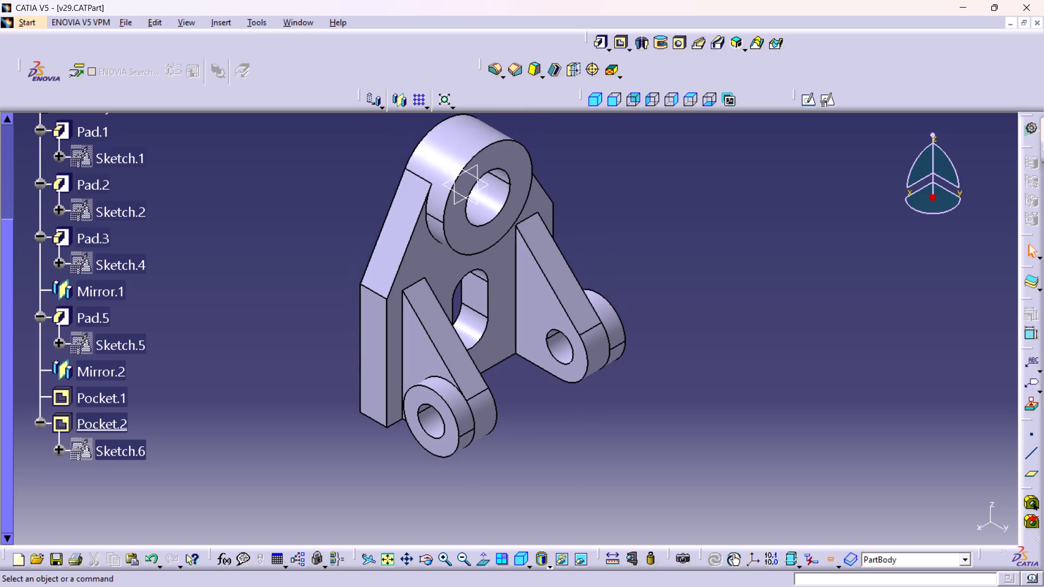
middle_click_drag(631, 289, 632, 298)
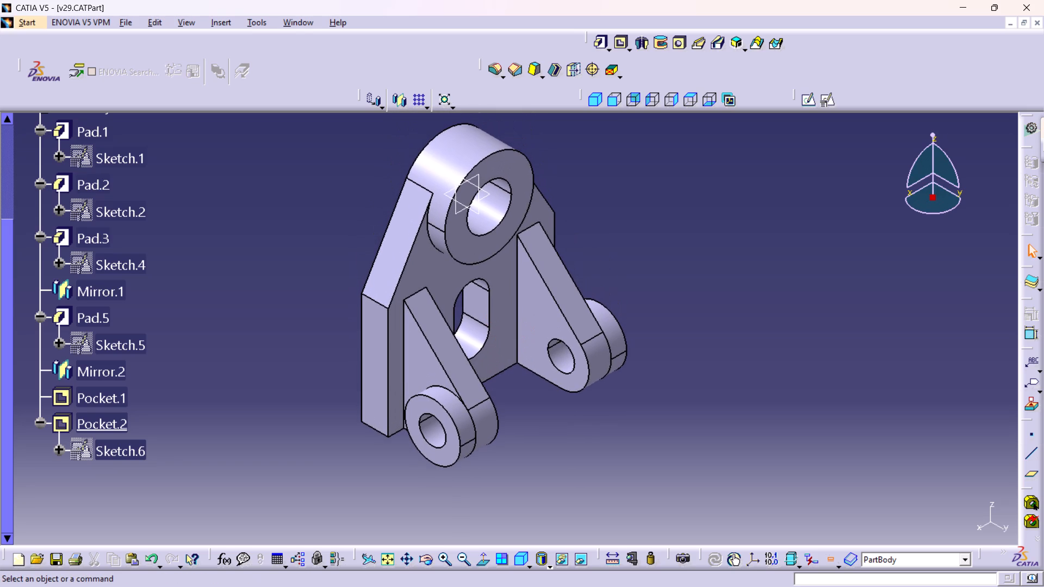
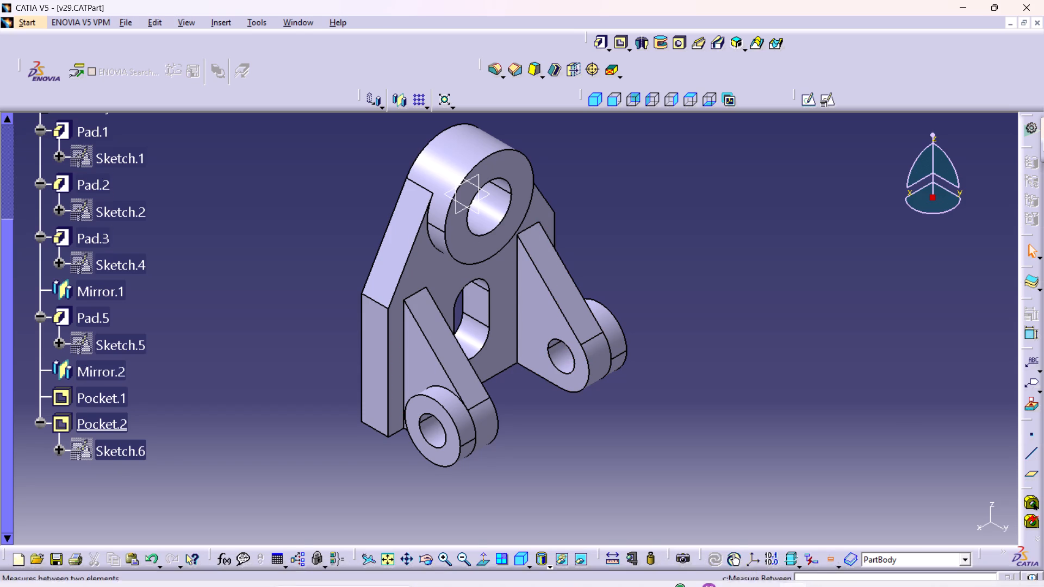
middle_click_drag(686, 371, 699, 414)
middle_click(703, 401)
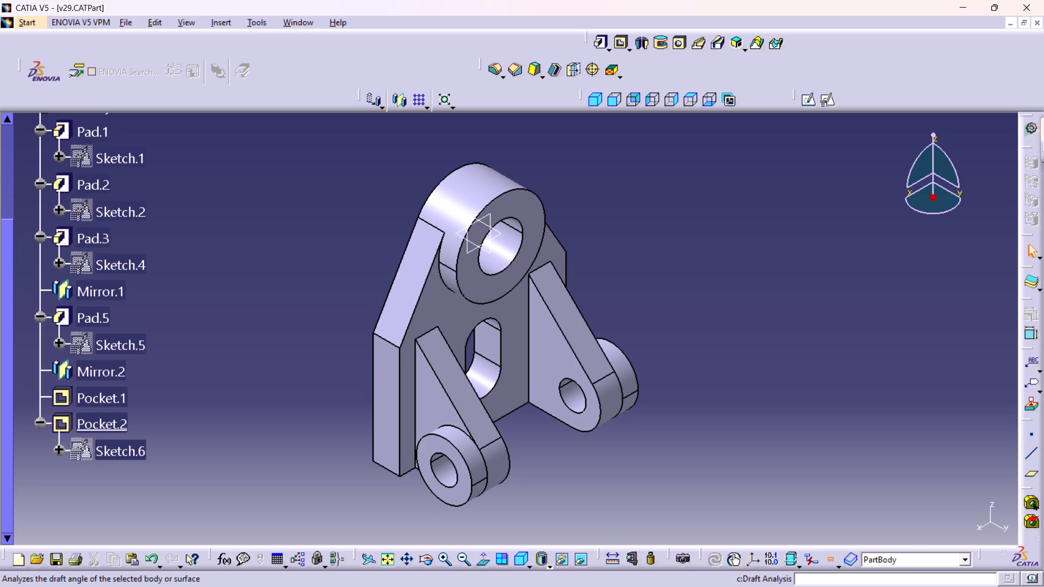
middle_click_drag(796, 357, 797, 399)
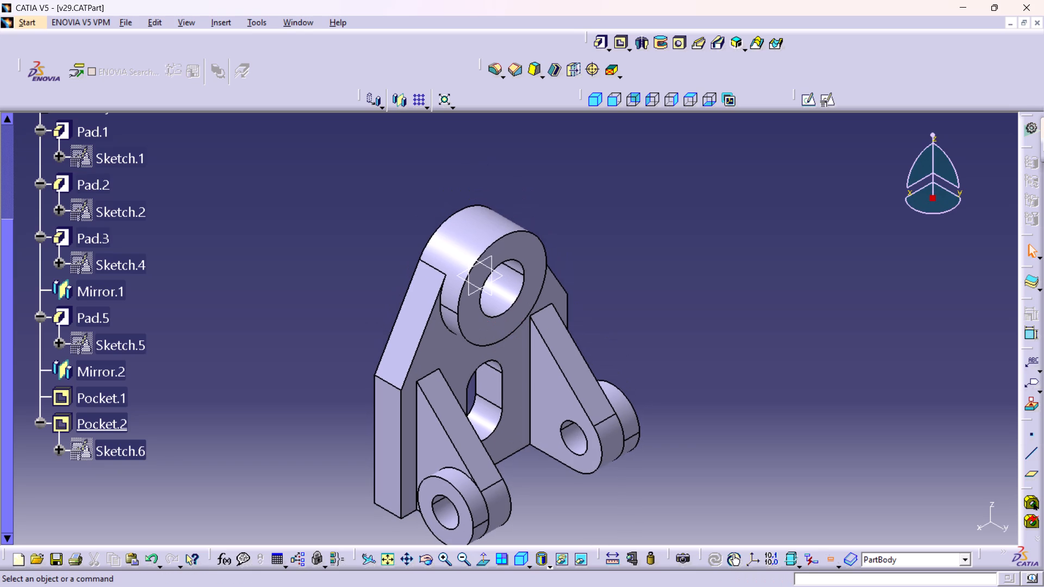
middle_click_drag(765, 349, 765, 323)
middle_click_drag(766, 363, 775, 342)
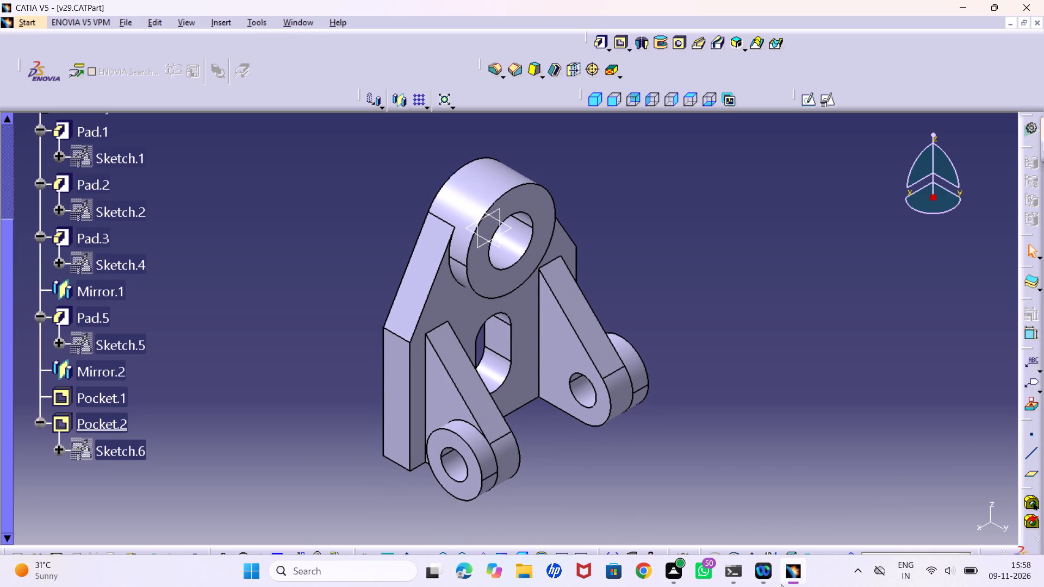